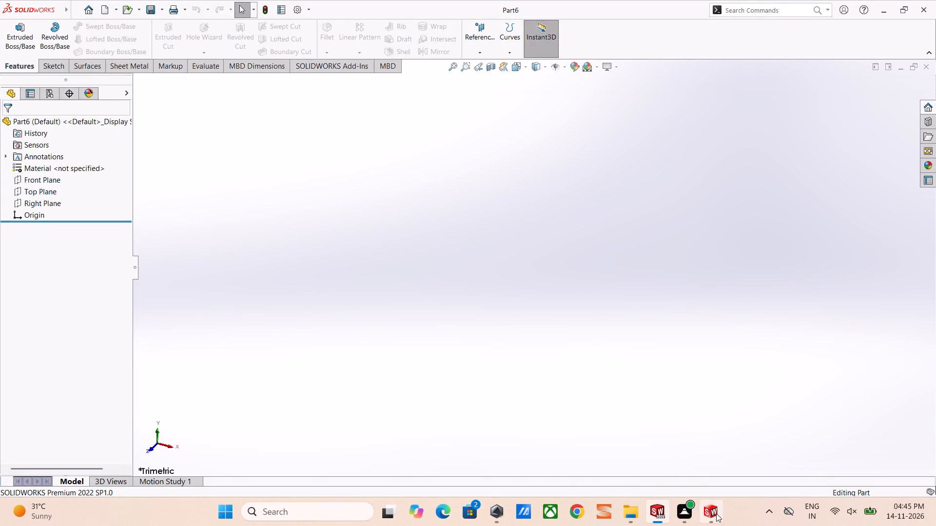
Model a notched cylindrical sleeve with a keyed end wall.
Bring up the pending file-open message for Small-Hole-Fork-Base.SLDPRT and dismiss it.
click(716, 513)
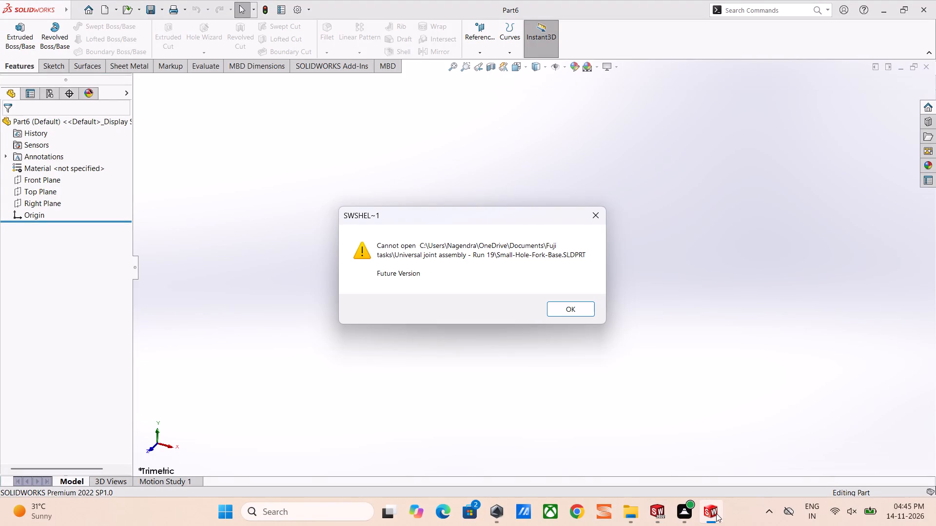
click(582, 309)
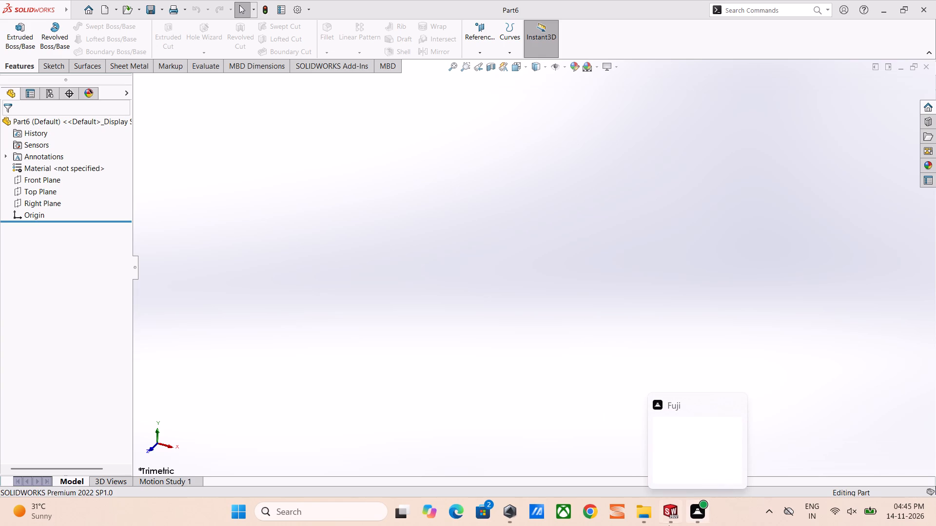
View the reference image pp-e05c4f7b75 from the Universal joint assembly - Run 19 folder and close it.
click(639, 525)
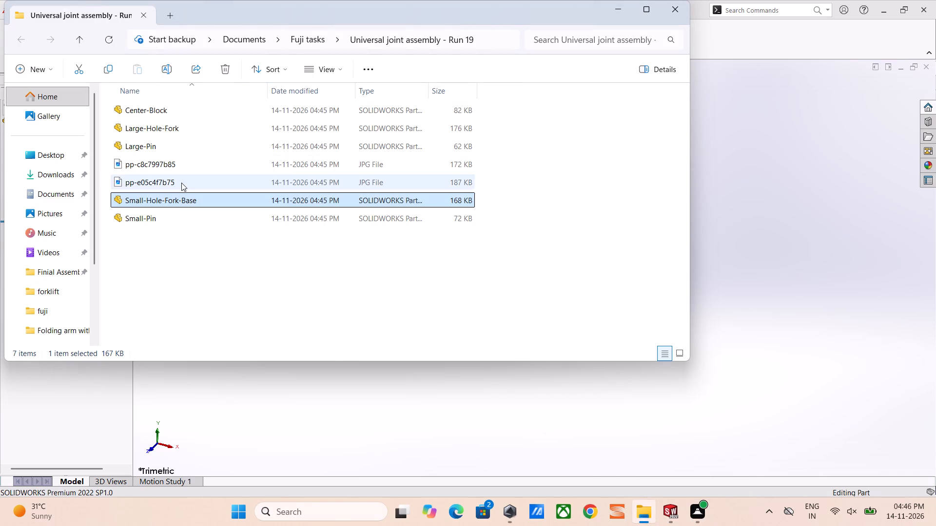
click(181, 183)
double_click(181, 183)
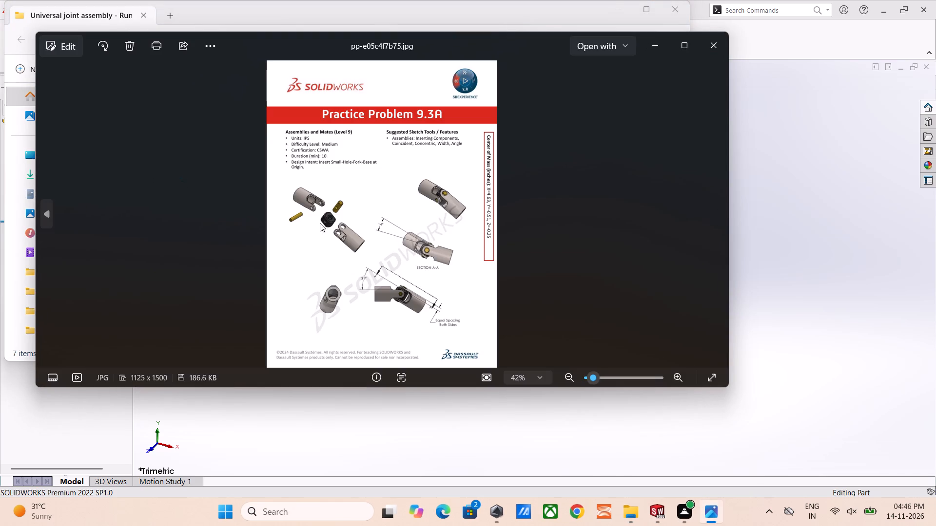
click(725, 47)
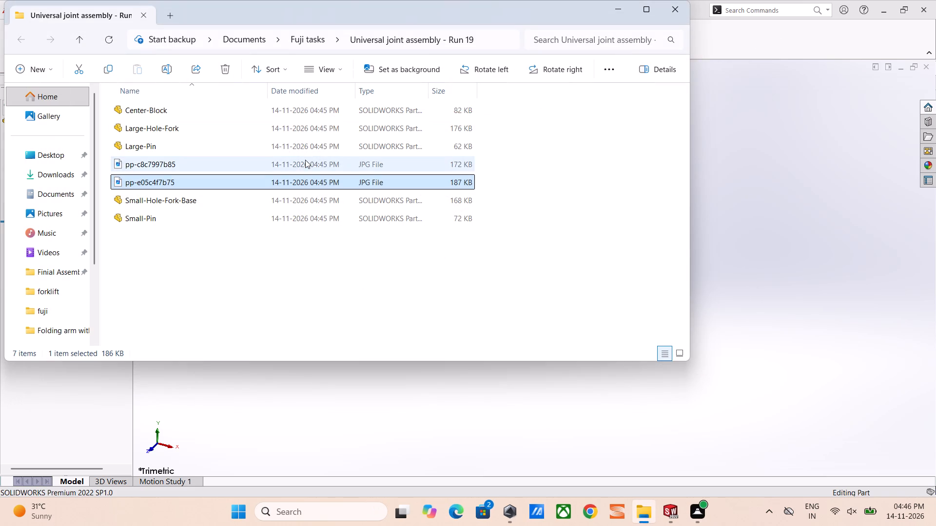
Examine the universal joint views, angles and spacing notes in the reference image pp-c8c7997b85.
double_click(305, 160)
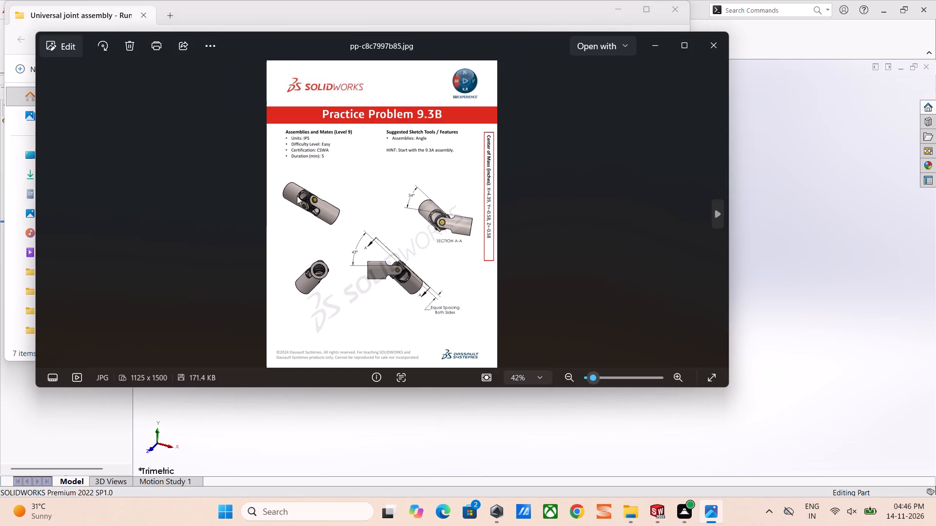
scroll(291, 256, down, 1)
scroll(350, 235, down, 6)
scroll(361, 246, up, 6)
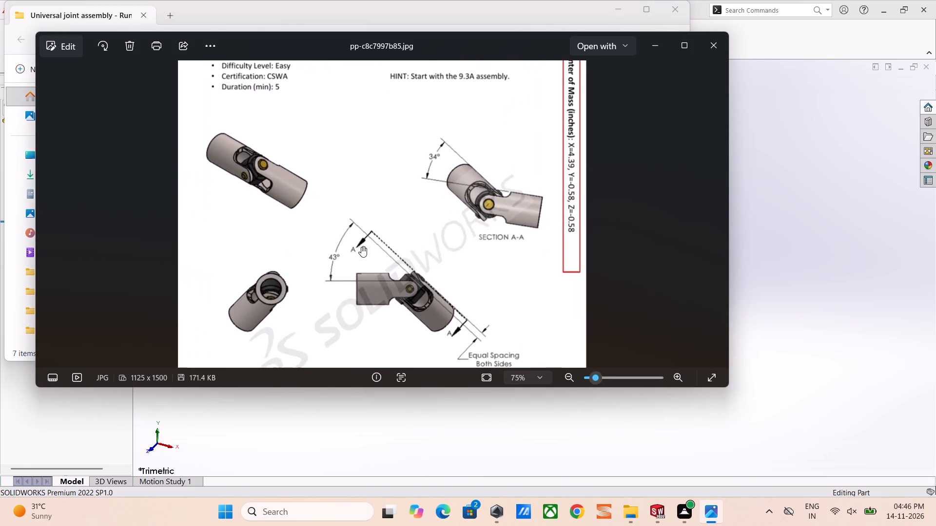
scroll(361, 246, up, 5)
scroll(361, 246, down, 6)
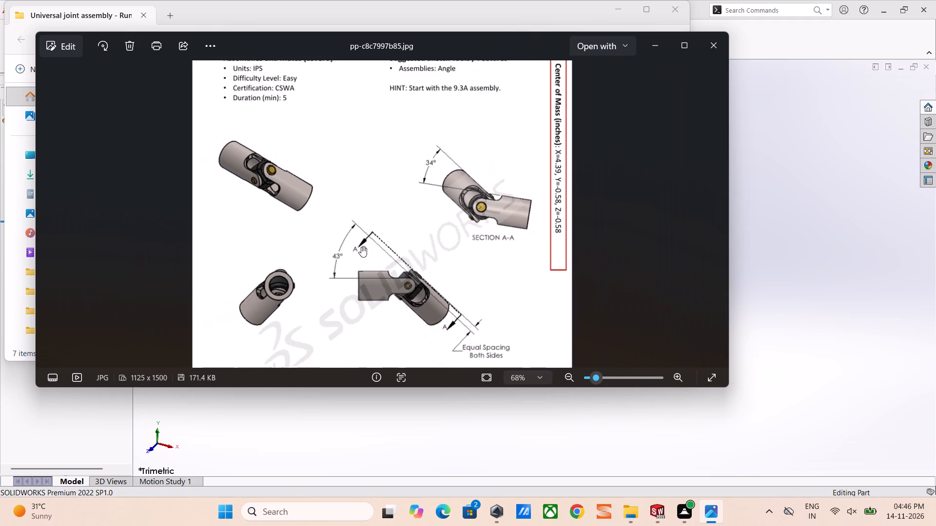
scroll(361, 246, down, 4)
scroll(361, 246, up, 2)
scroll(361, 246, down, 2)
scroll(361, 246, up, 3)
scroll(361, 246, down, 3)
scroll(361, 246, up, 3)
scroll(361, 246, down, 3)
scroll(361, 246, up, 3)
scroll(361, 246, down, 3)
scroll(361, 246, up, 2)
scroll(361, 246, down, 2)
scroll(361, 246, up, 1)
scroll(361, 246, down, 3)
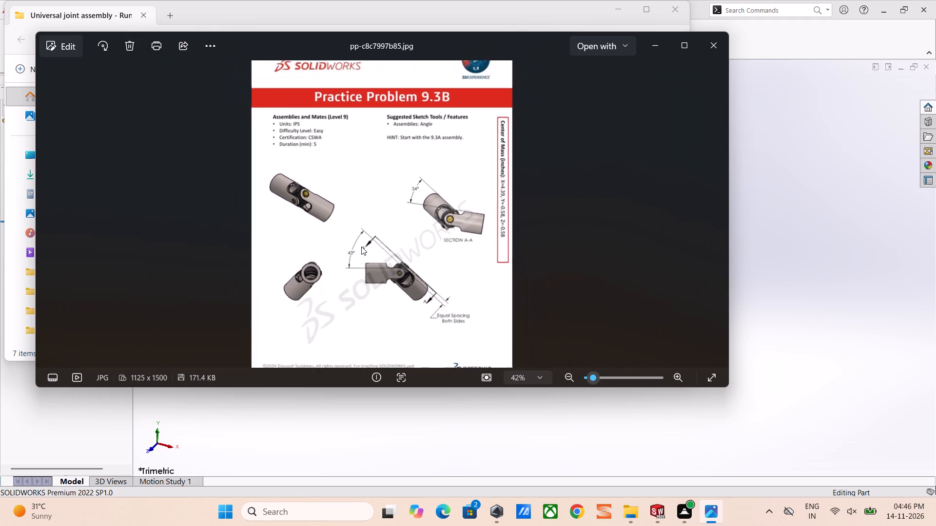
scroll(361, 246, down, 1)
scroll(361, 246, up, 3)
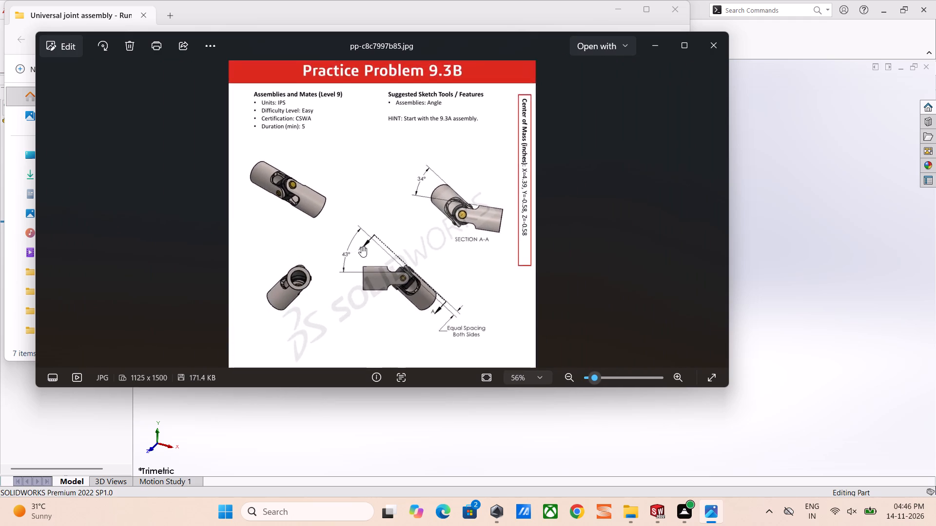
scroll(361, 246, up, 4)
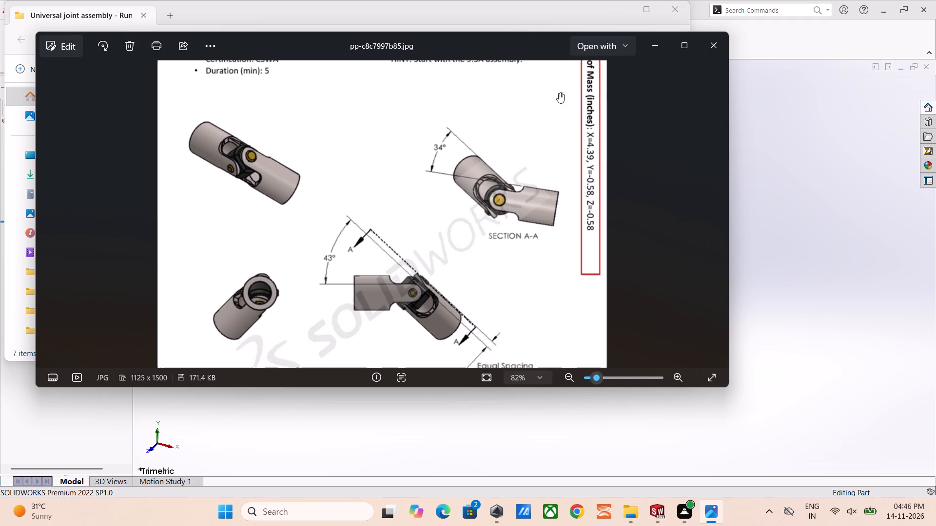
click(658, 49)
Back in SOLIDWORKS, start a sketch on the Front Plane and draw an origin-centred circle of about 78 mm radius.
click(755, 147)
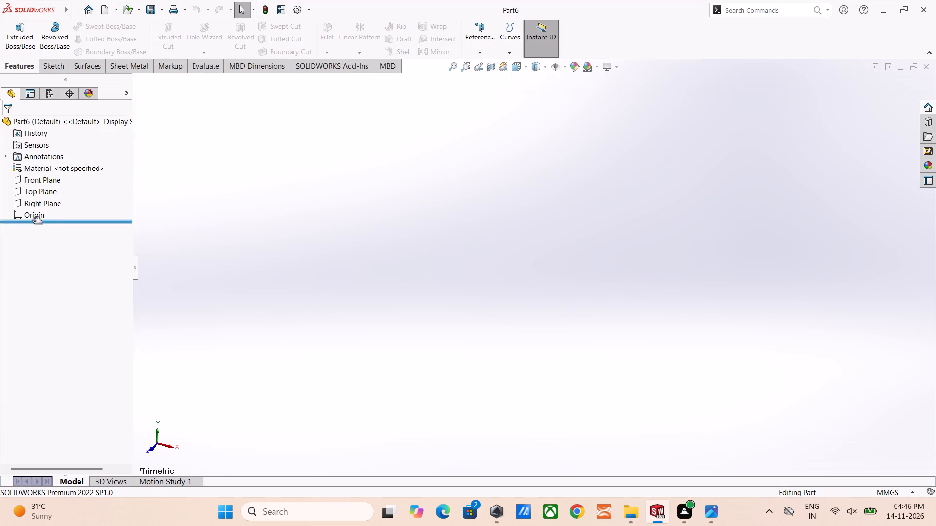
click(32, 180)
click(44, 163)
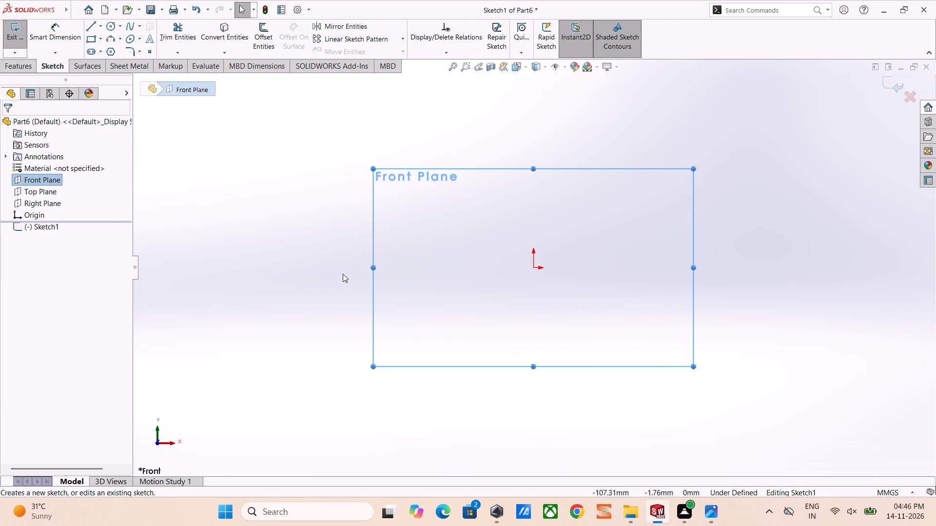
right_drag(358, 294, 530, 268)
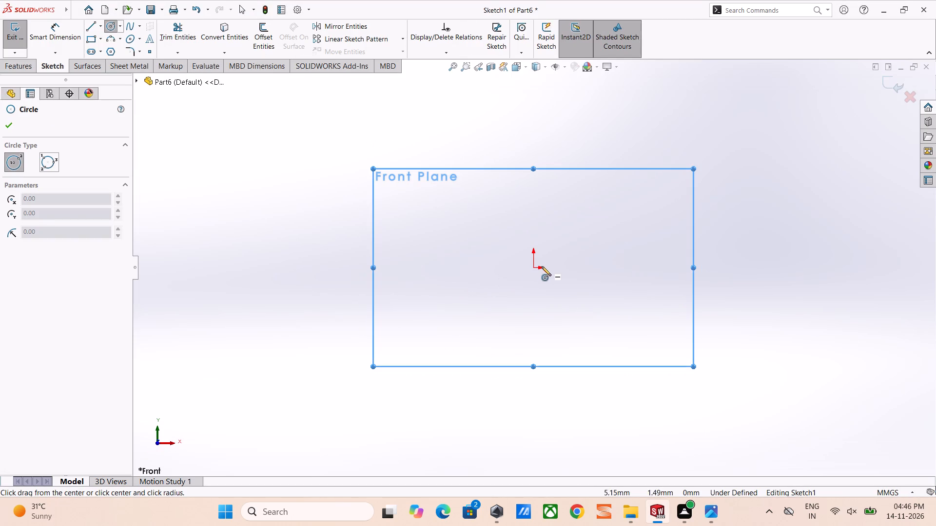
click(536, 268)
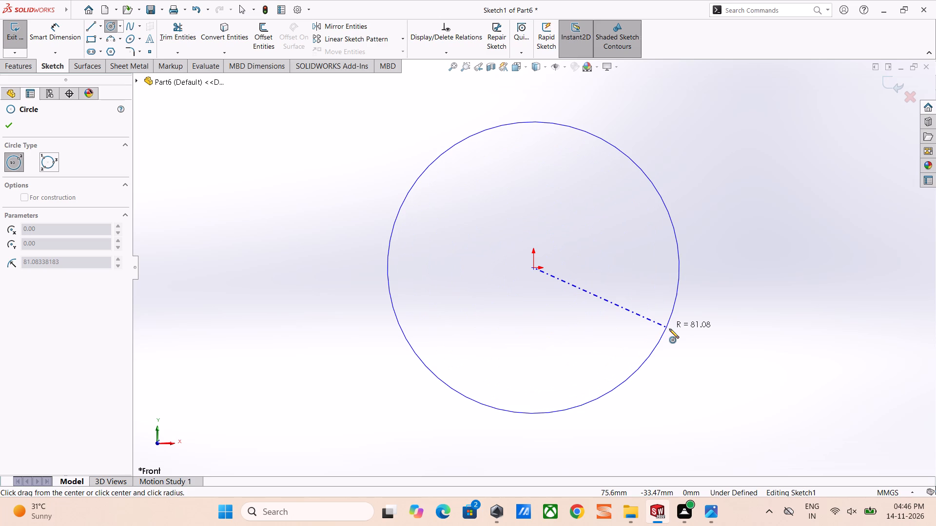
click(663, 323)
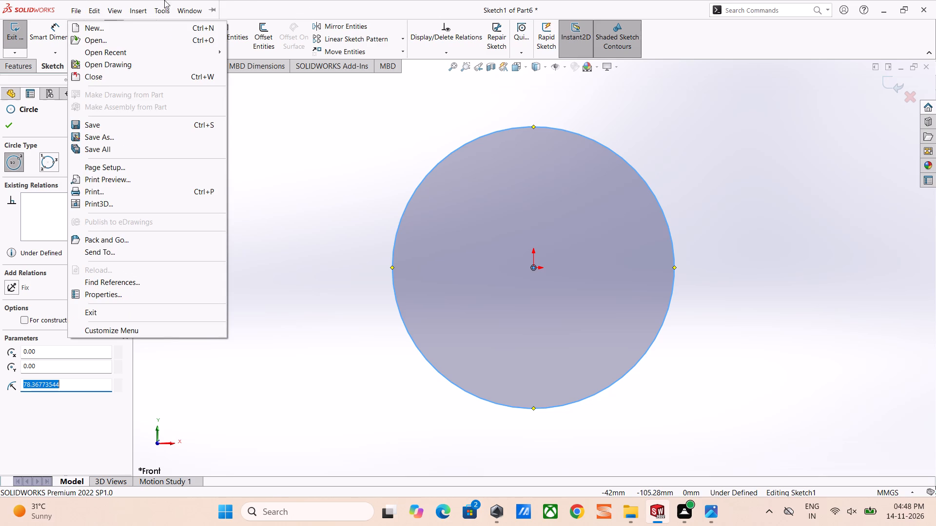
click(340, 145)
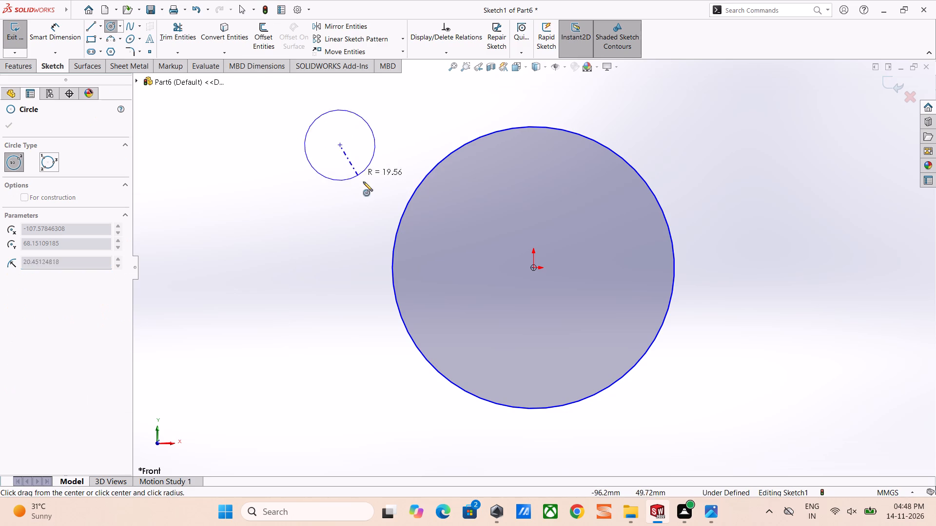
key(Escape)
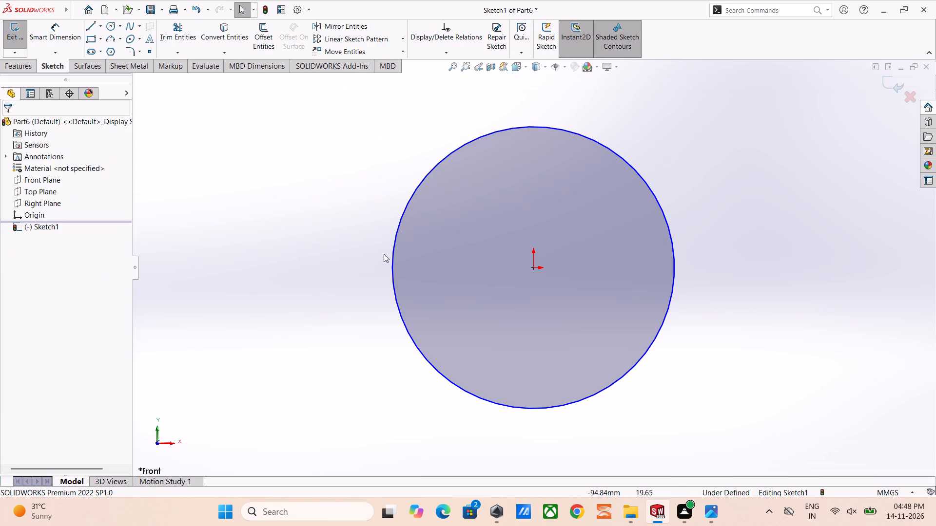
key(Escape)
Draw a smaller concentric circle at the origin with a radius of about 39 mm.
right_drag(665, 356, 935, 455)
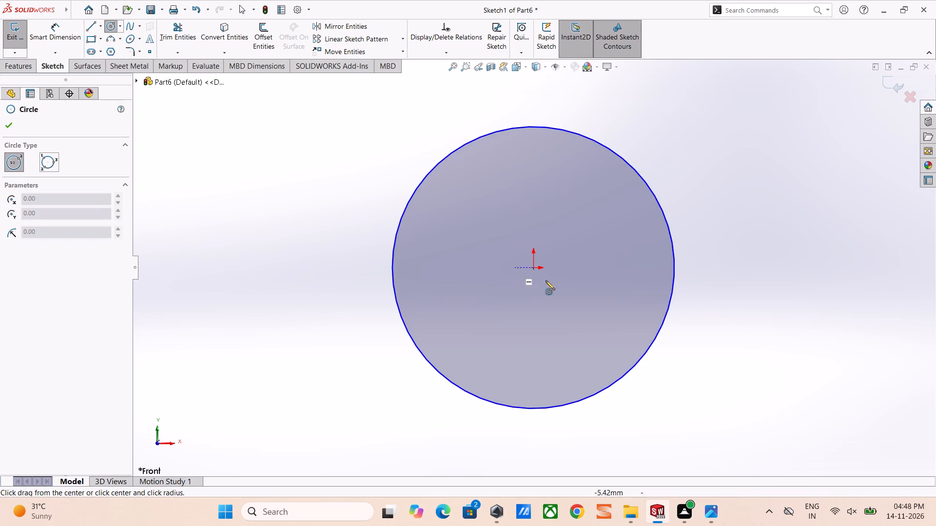
click(535, 266)
click(602, 280)
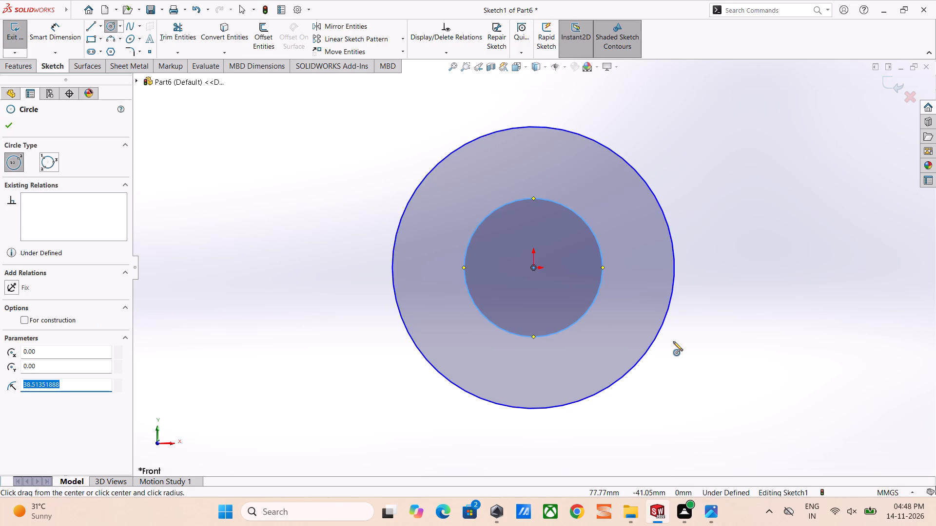
Dimension the inner circle's diameter as 80 mm.
right_drag(702, 353, 686, 205)
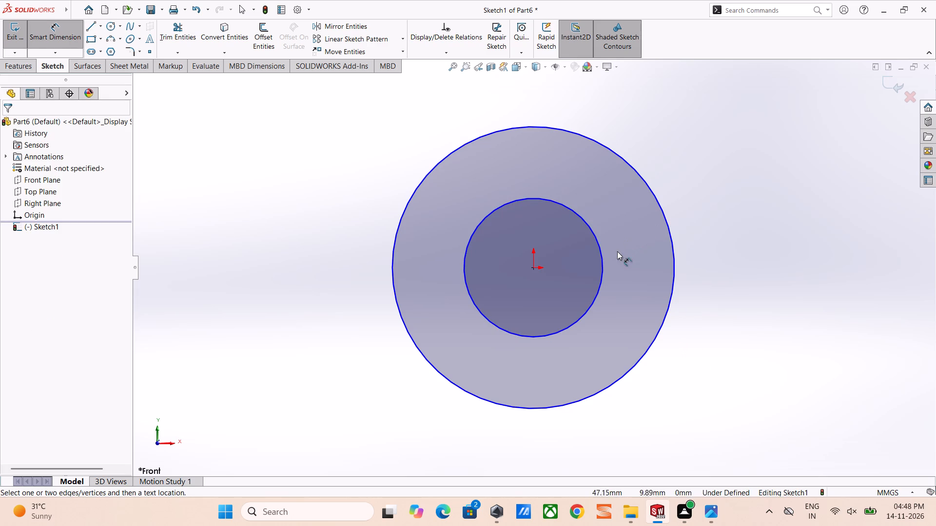
click(601, 263)
click(727, 196)
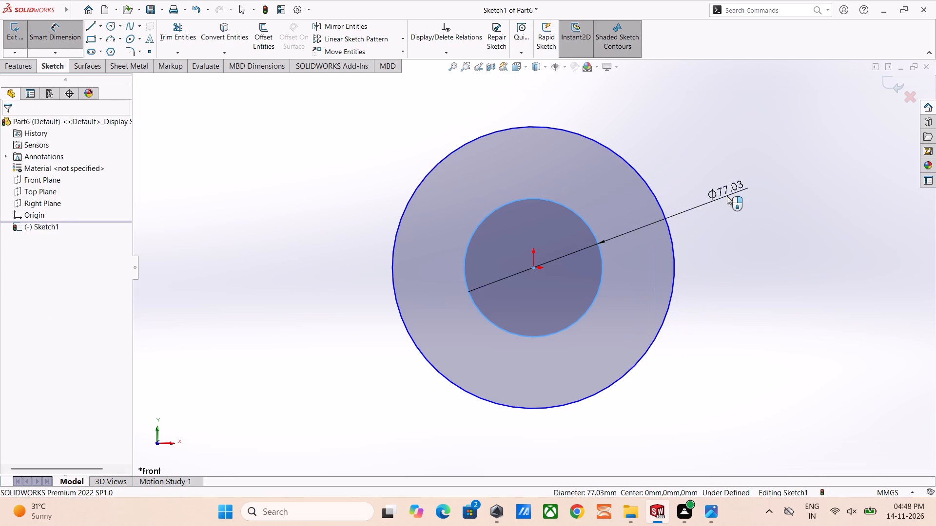
text(80)
key(Return)
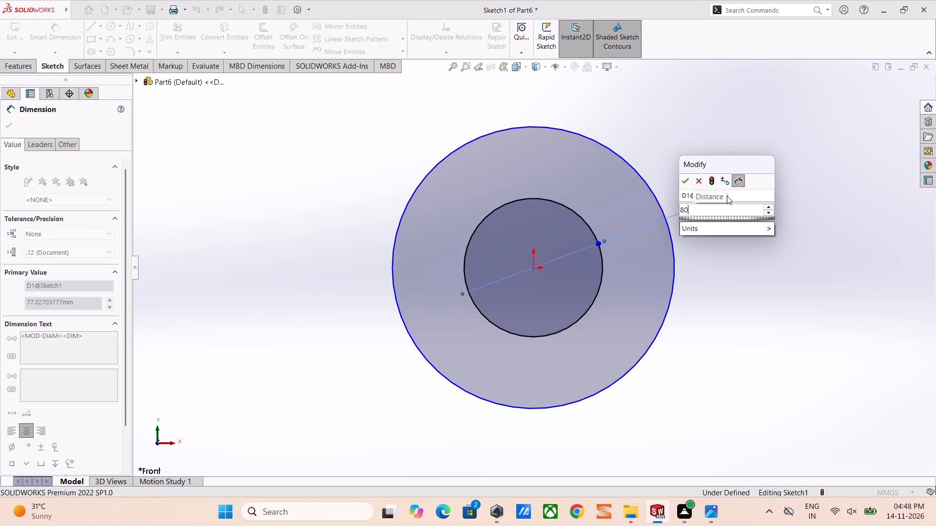
Dimension the larger circle's diameter as 25 mm.
click(673, 250)
click(742, 263)
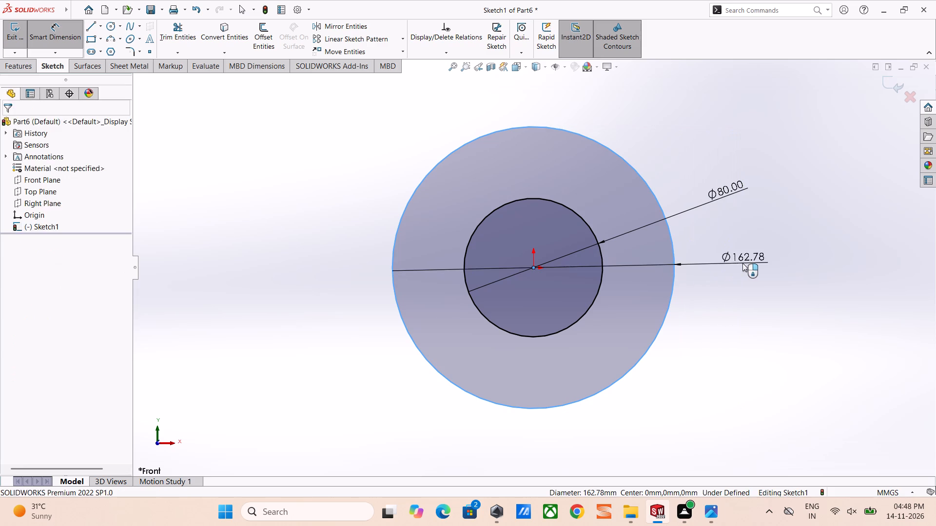
text(25)
key(Return)
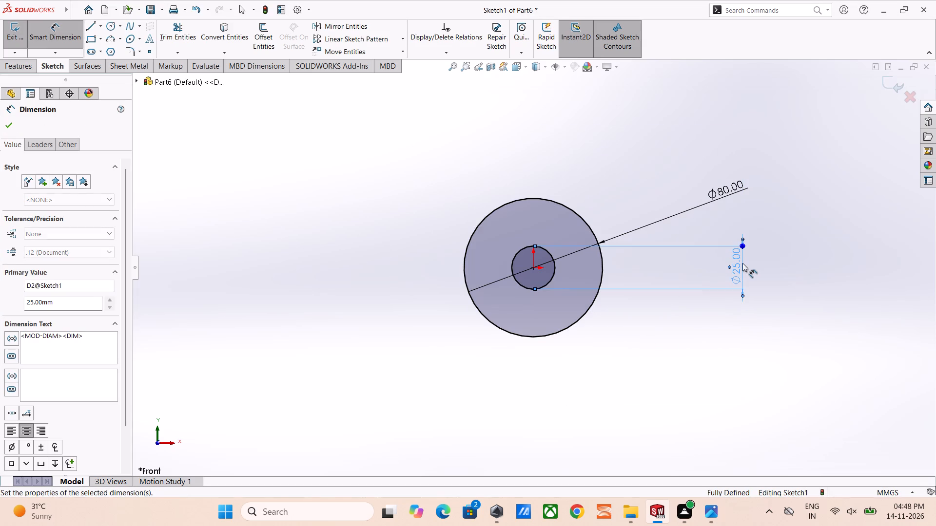
Set the 25 mm circle's diameter to 85 mm and finish dimensioning.
double_click(742, 257)
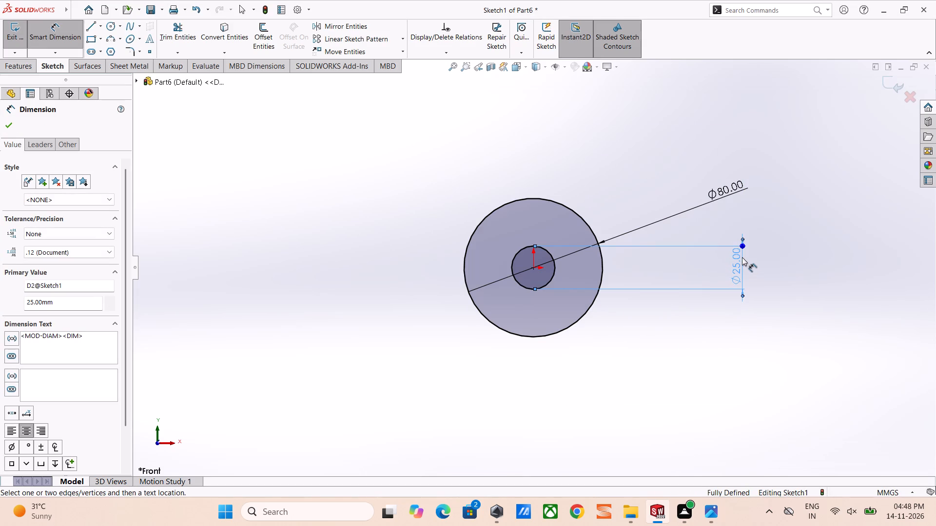
click(738, 272)
click(738, 272)
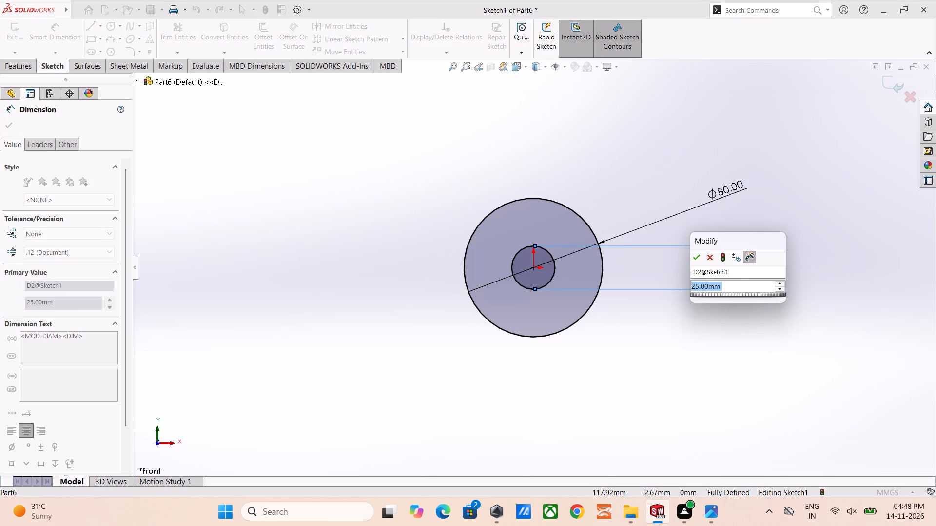
text(85)
key(Return)
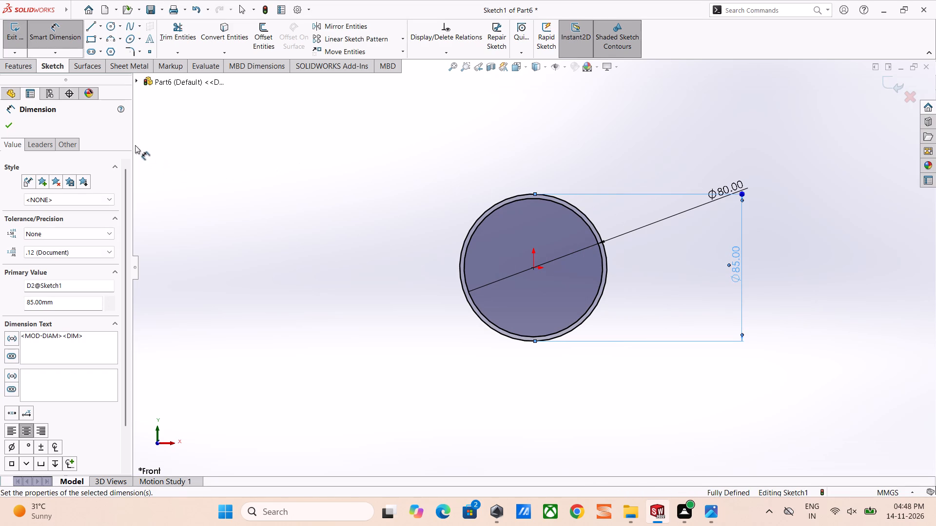
click(4, 122)
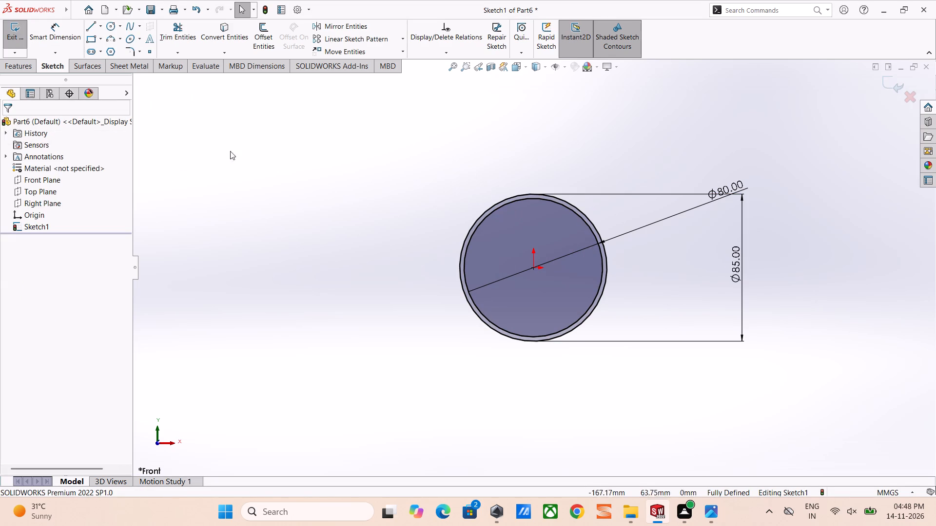
Extrude the 80/85 mm ring profile to a blind depth of 100 mm.
click(23, 63)
click(23, 34)
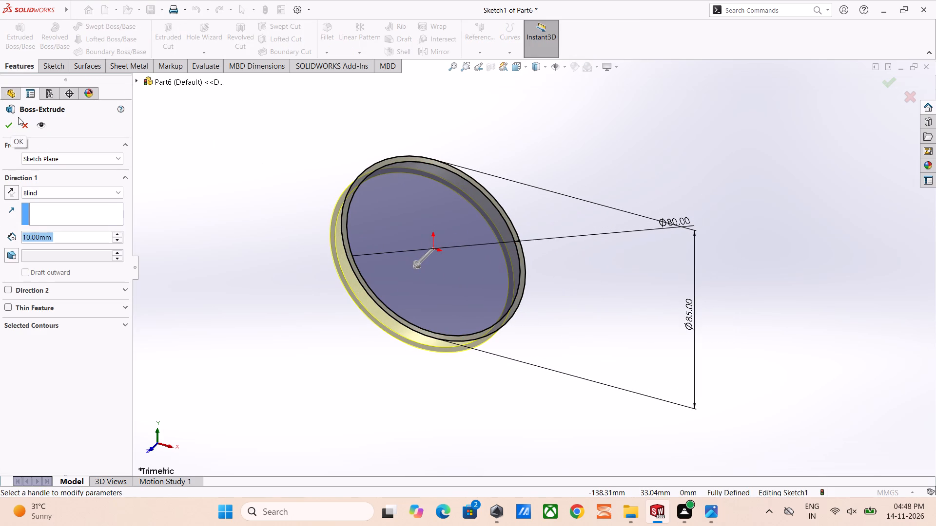
triple_click(121, 236)
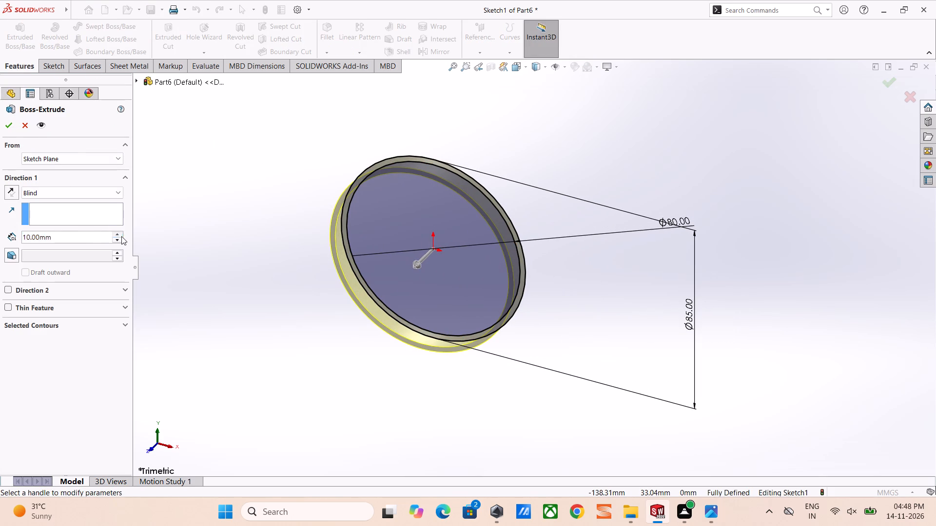
click(119, 236)
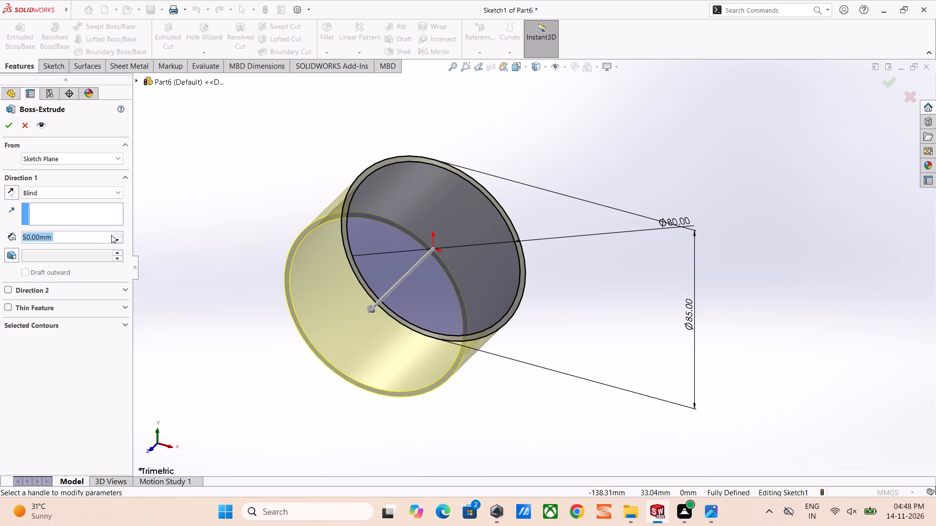
click(111, 235)
click(118, 237)
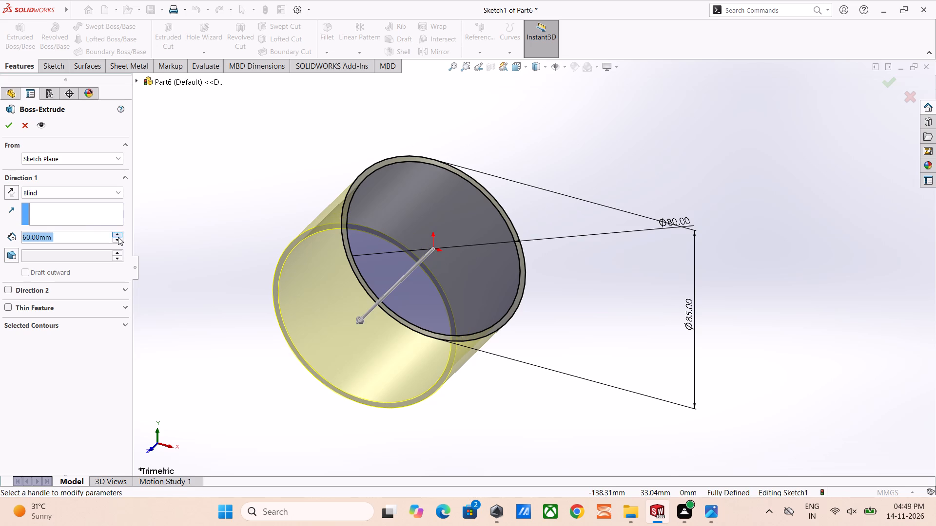
triple_click(118, 237)
click(118, 237)
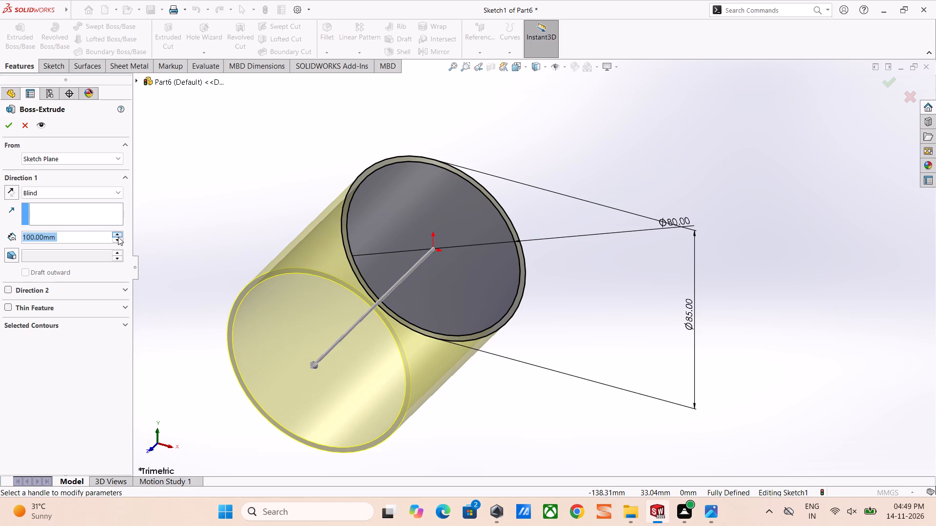
click(9, 128)
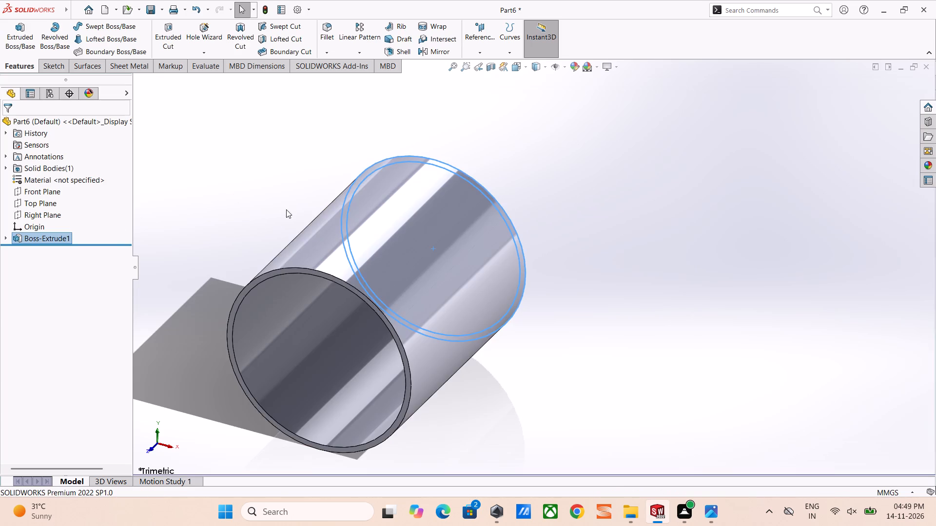
click(267, 222)
On the tube's back end face, sketch an origin-centred circle that coincides with the tube's outer edge.
middle_drag(319, 210, 366, 125)
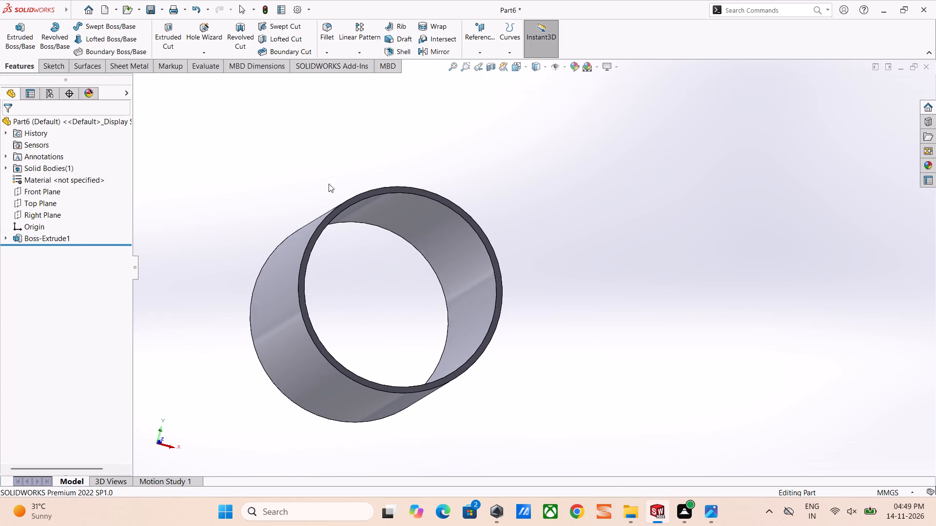
scroll(333, 203, down, 2)
middle_drag(388, 230, 482, 243)
middle_drag(350, 224, 382, 232)
scroll(382, 232, up, 1)
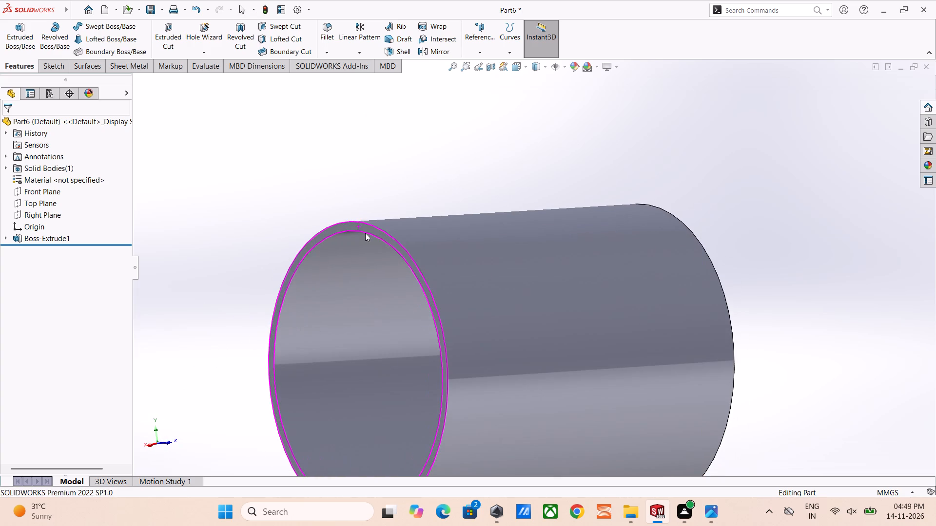
click(366, 236)
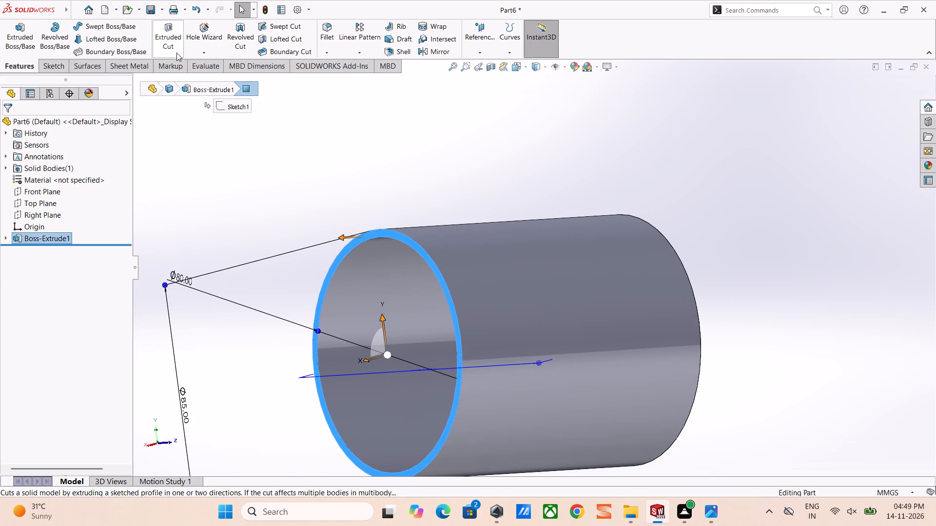
click(236, 152)
click(344, 253)
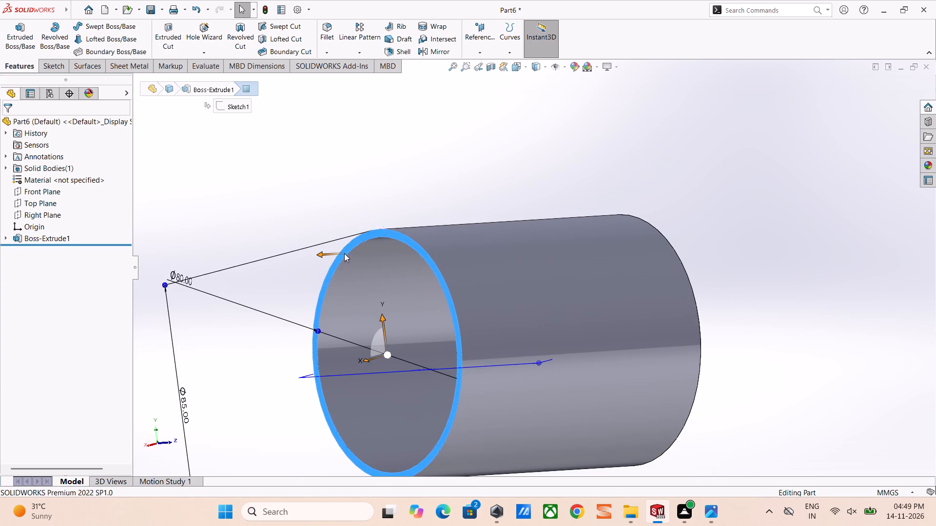
click(385, 228)
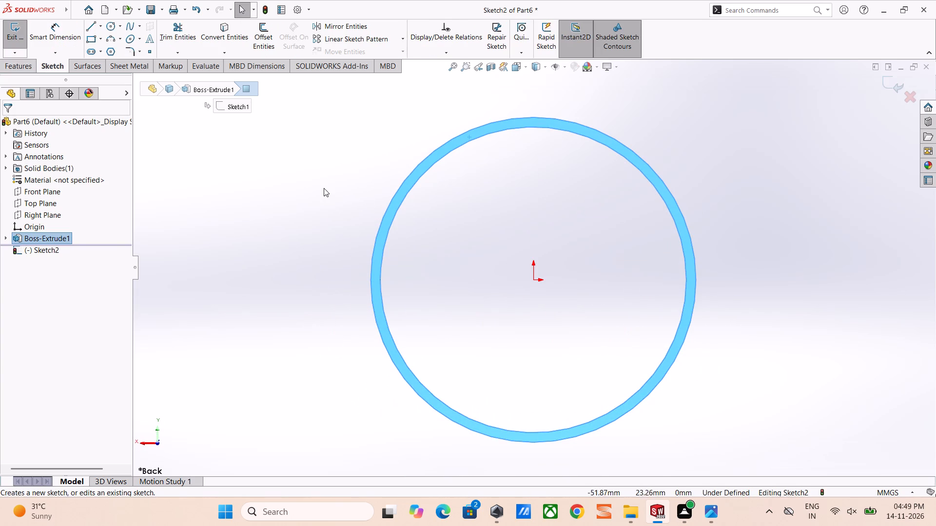
right_drag(323, 187, 470, 222)
click(533, 281)
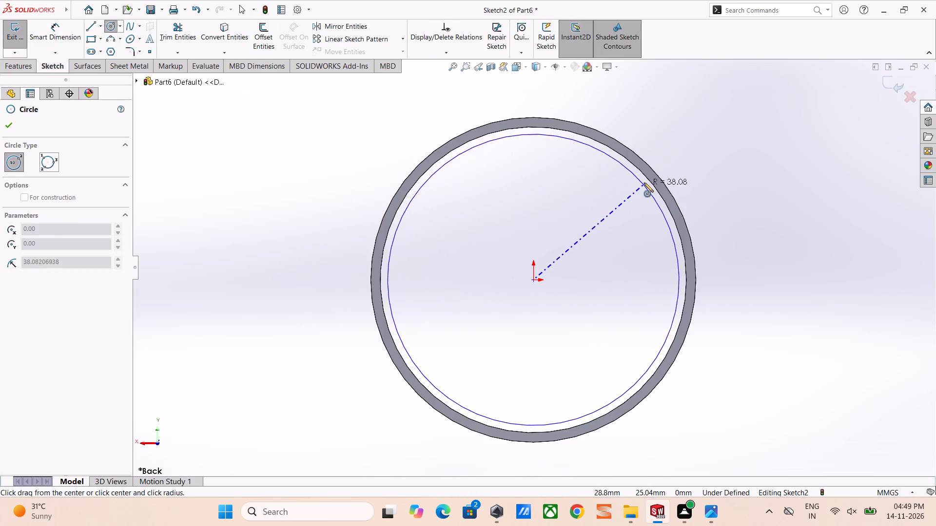
click(654, 171)
right_click(654, 171)
click(663, 181)
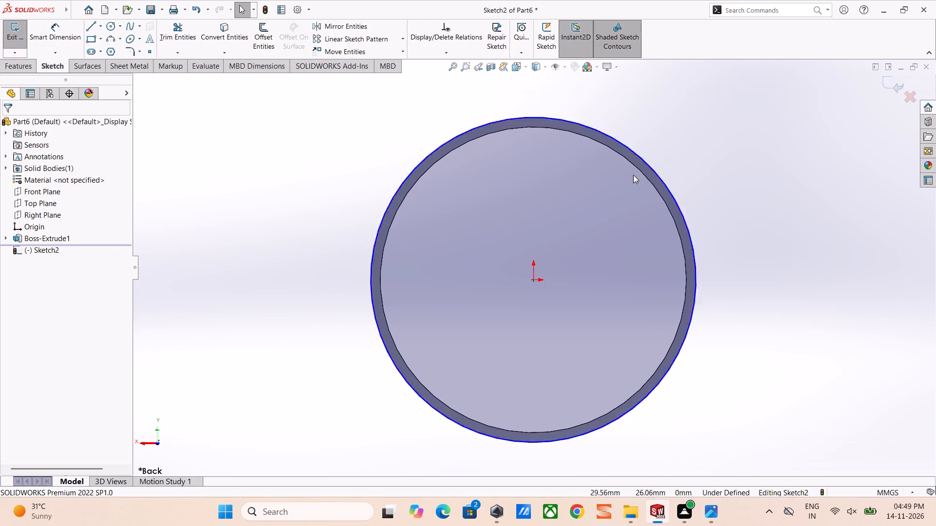
Extrude the end-face circle 2 mm in the reversed direction, into the tube, merged with the body to close that end.
middle_drag(580, 187, 548, 211)
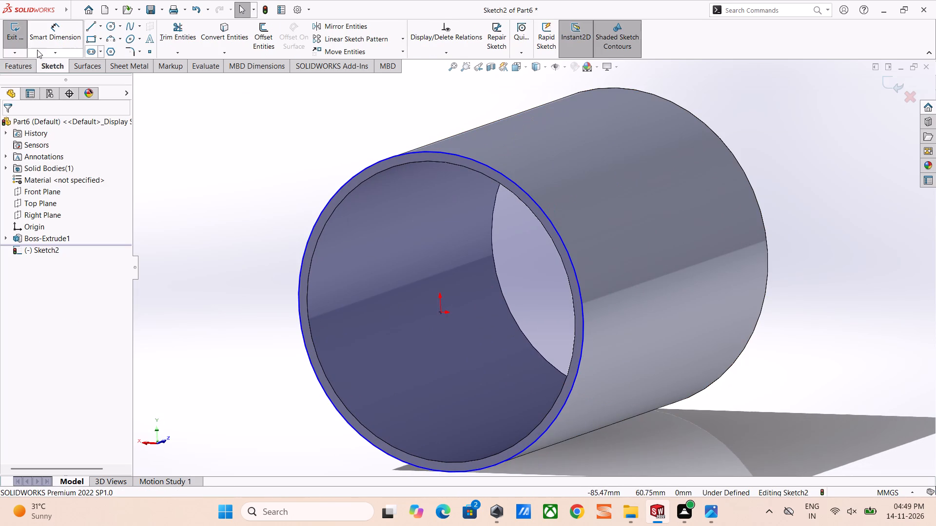
click(26, 64)
click(18, 31)
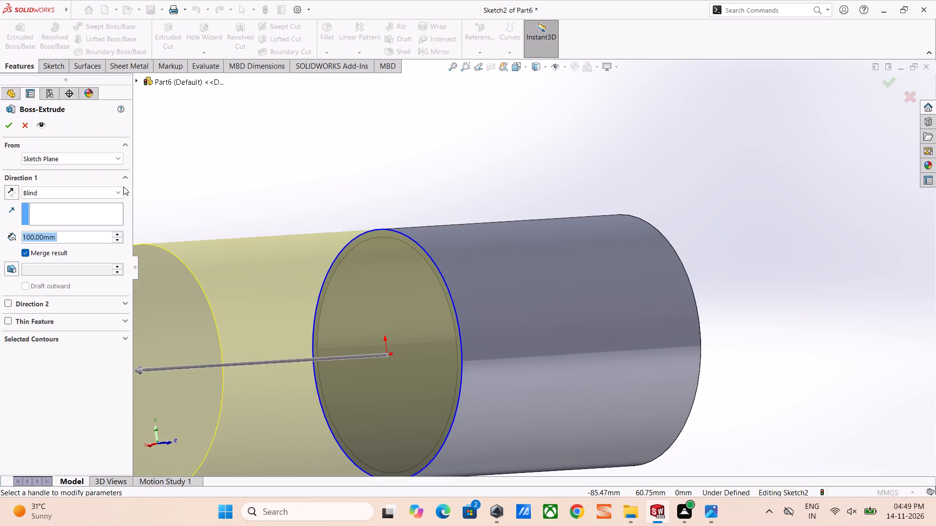
click(16, 188)
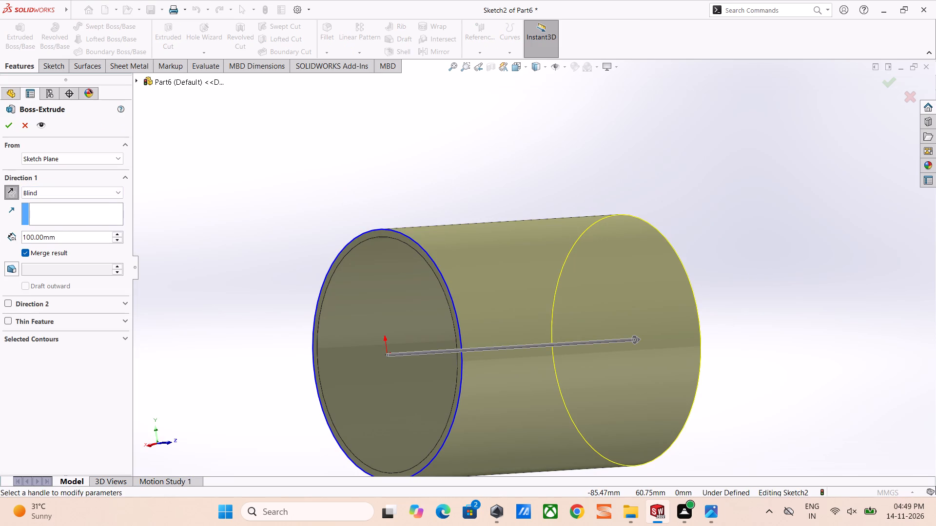
double_click(62, 239)
key(2)
key(Return)
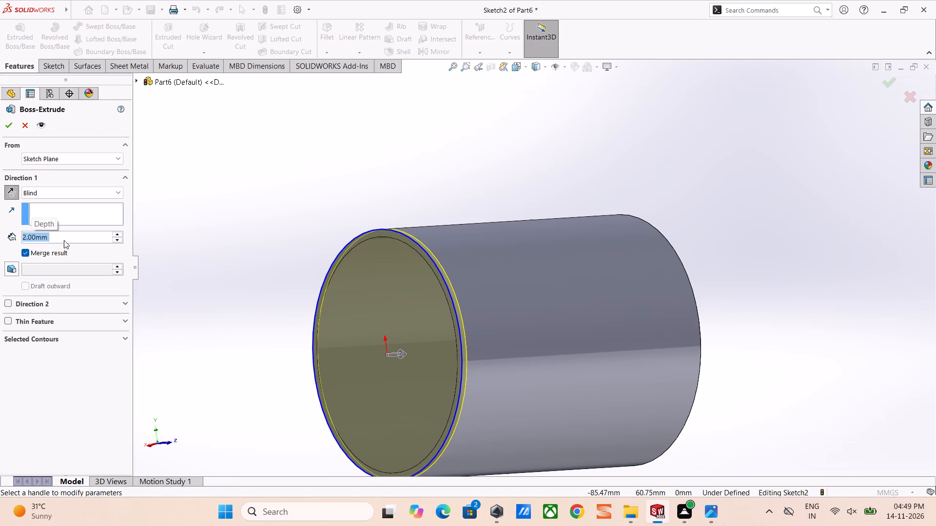
click(6, 125)
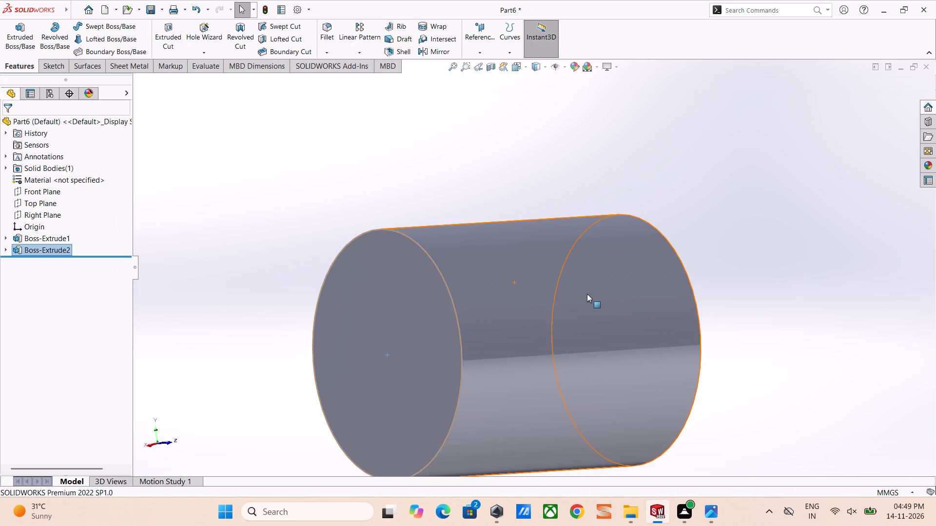
click(564, 180)
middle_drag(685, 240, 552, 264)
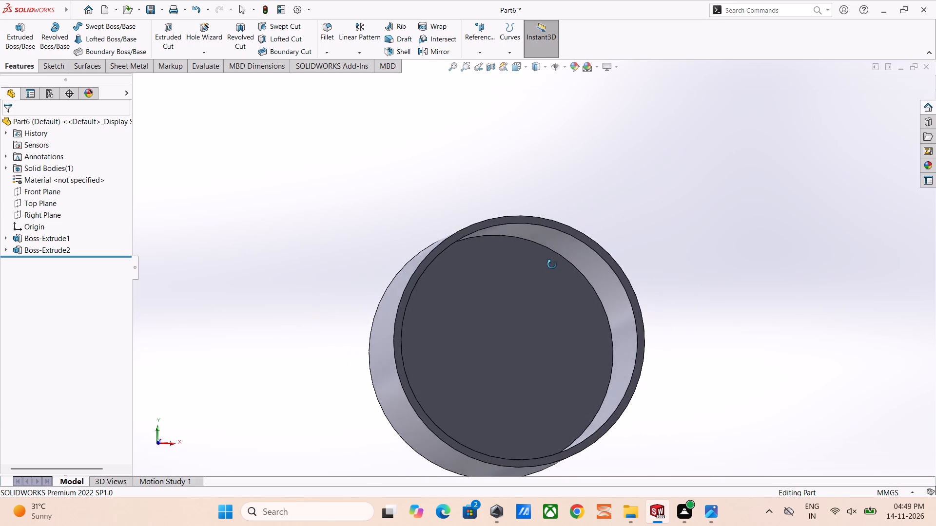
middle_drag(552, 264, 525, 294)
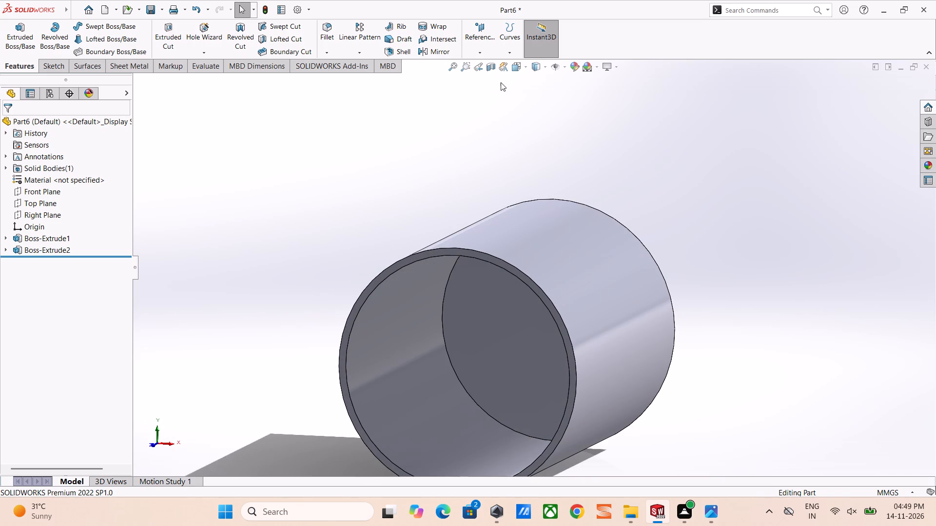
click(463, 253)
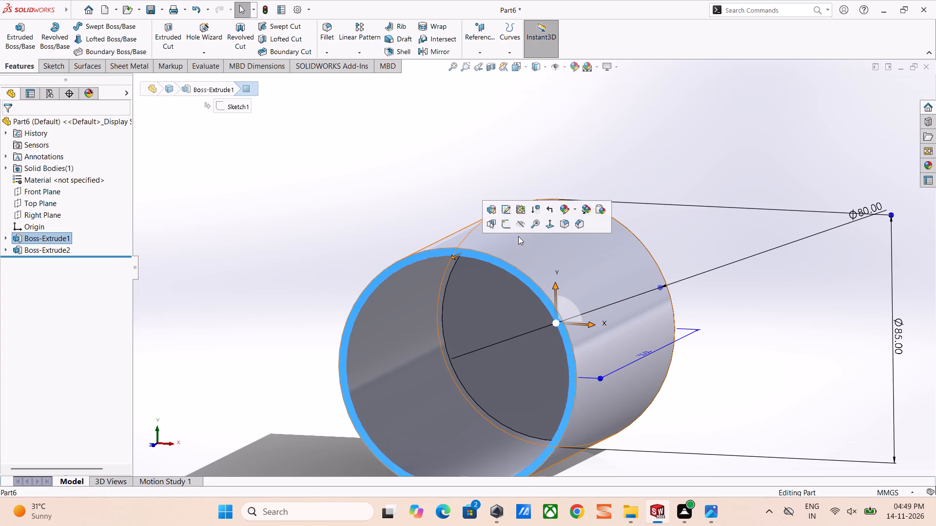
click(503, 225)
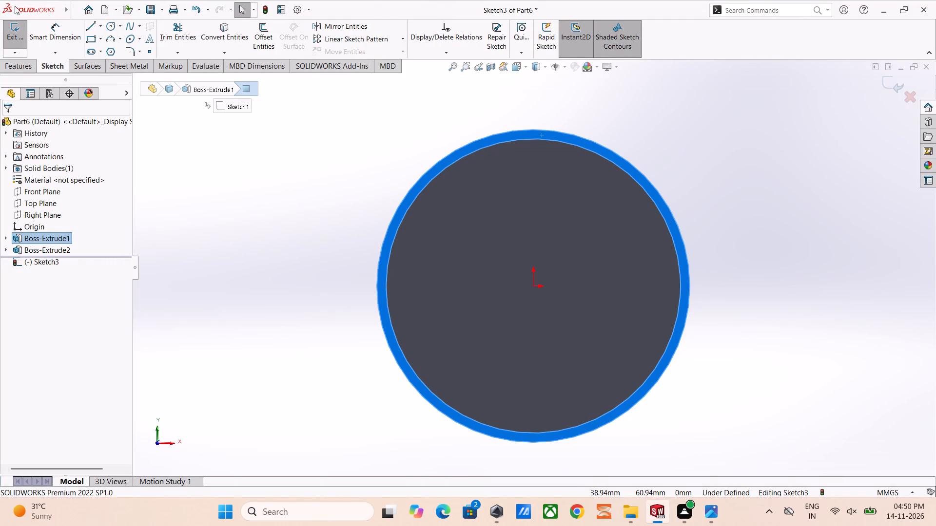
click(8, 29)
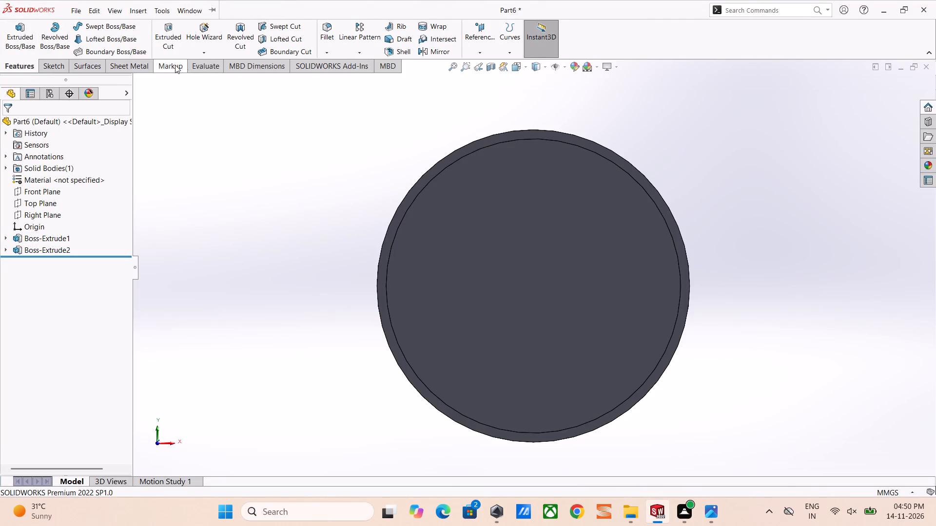
Start a new sketch on the Top Plane.
click(42, 192)
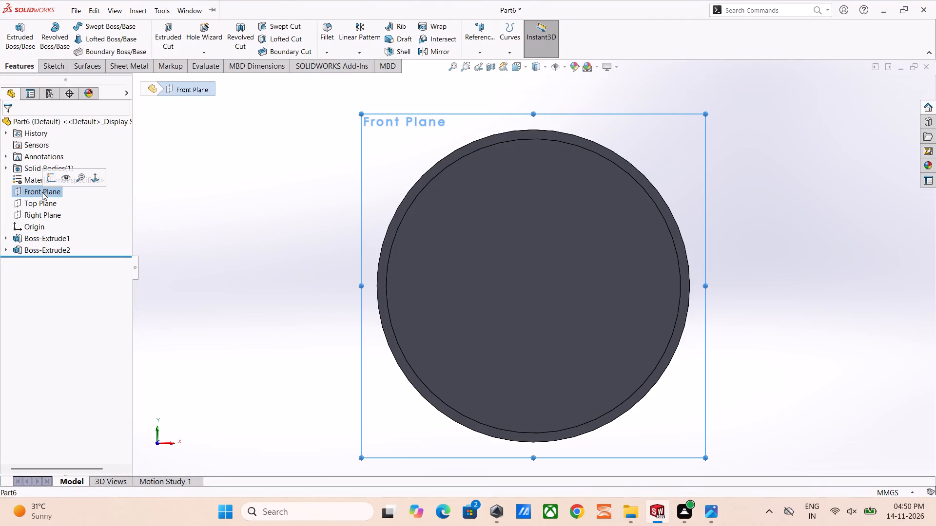
middle_drag(334, 170, 373, 165)
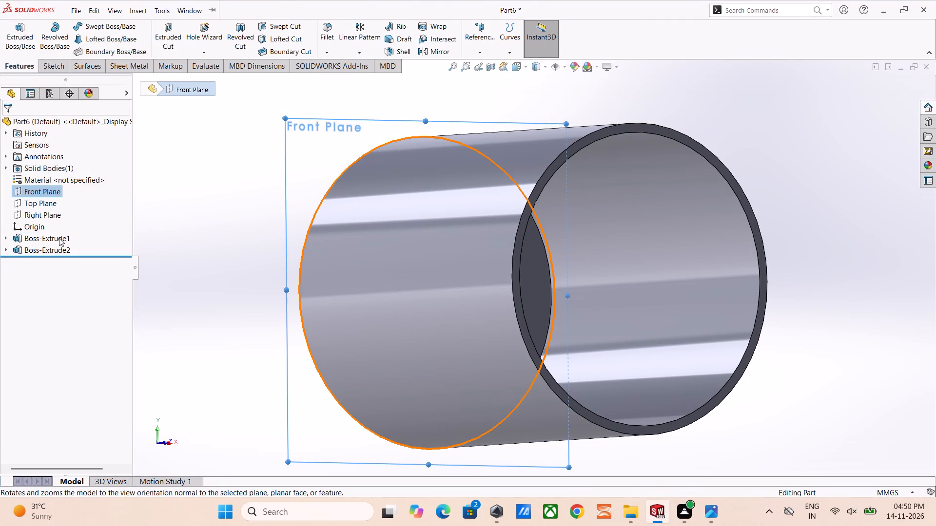
click(40, 212)
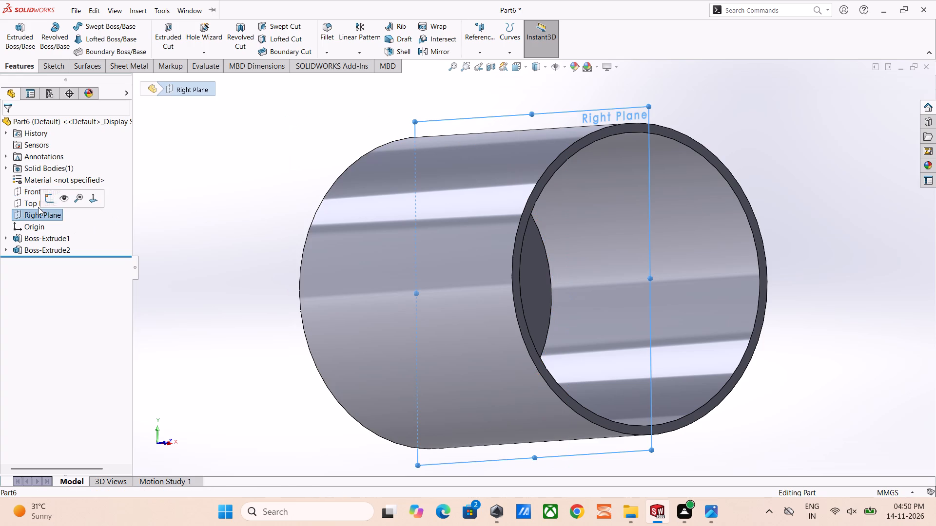
click(35, 204)
middle_drag(329, 202, 306, 135)
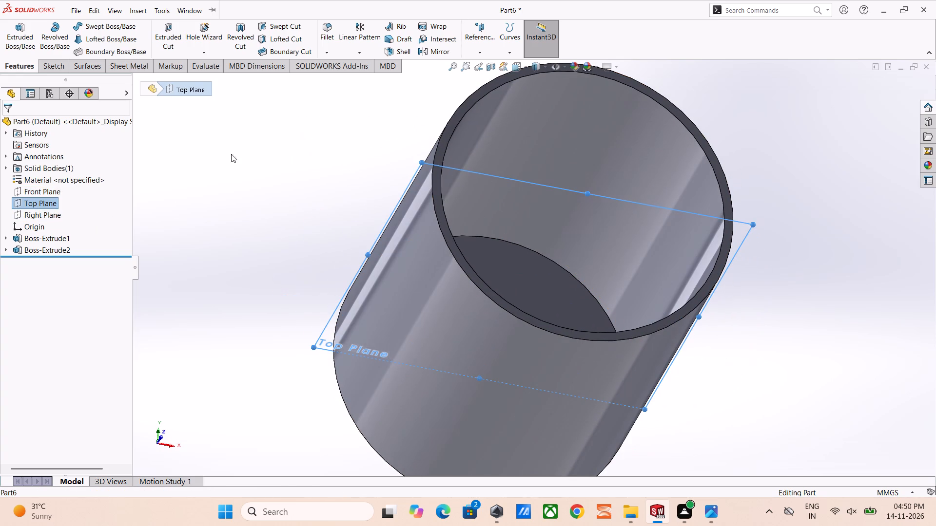
click(56, 67)
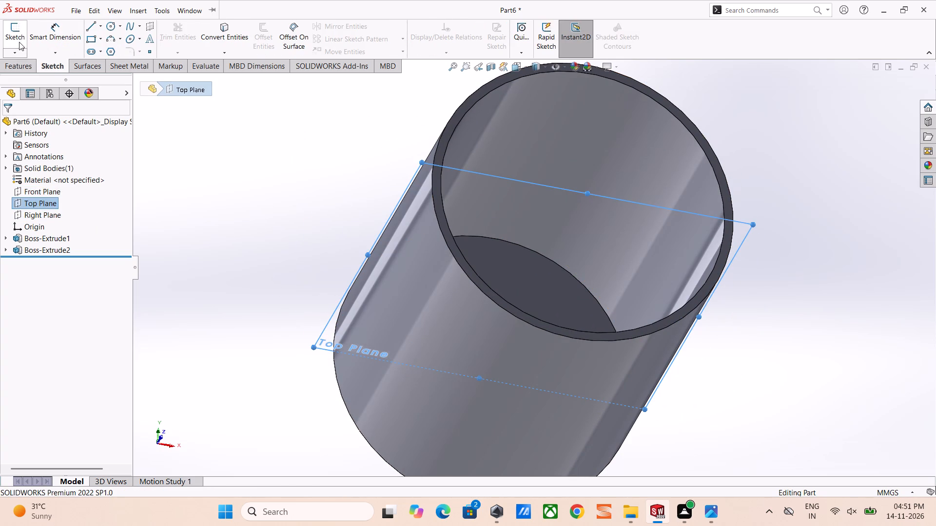
click(19, 42)
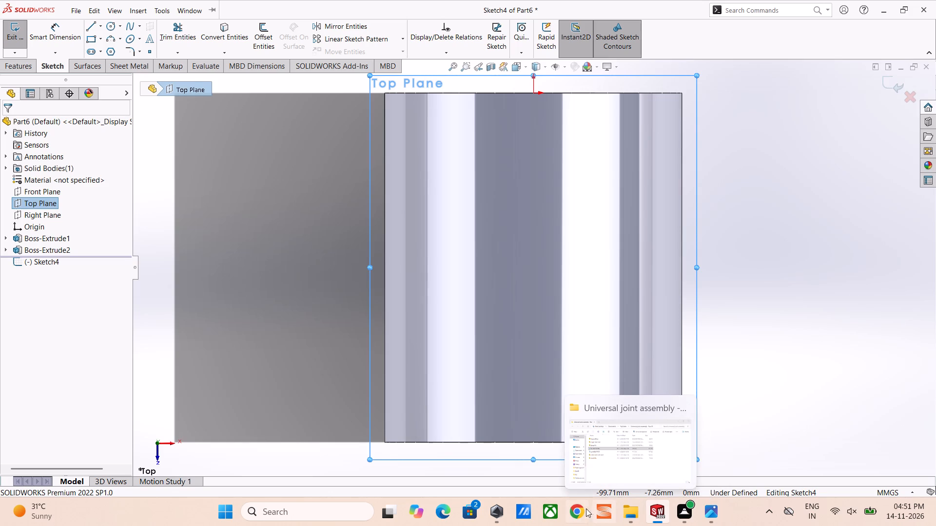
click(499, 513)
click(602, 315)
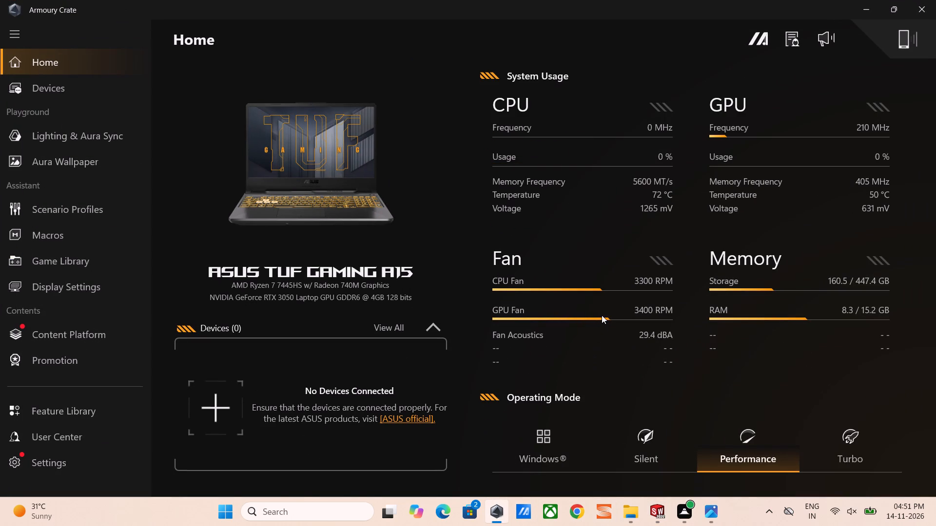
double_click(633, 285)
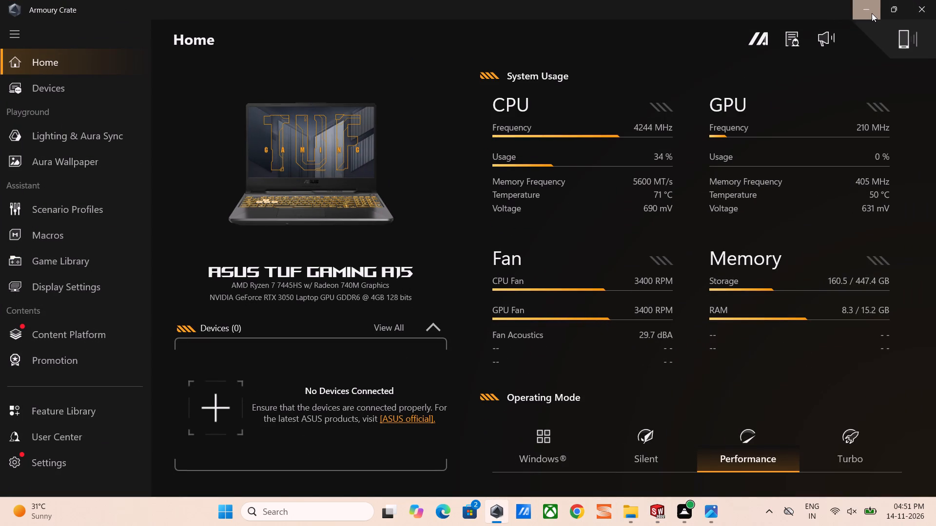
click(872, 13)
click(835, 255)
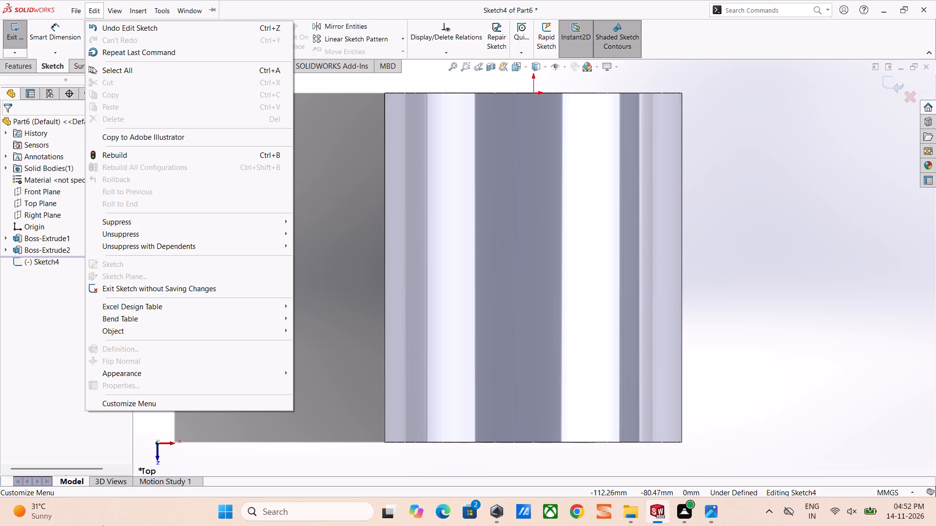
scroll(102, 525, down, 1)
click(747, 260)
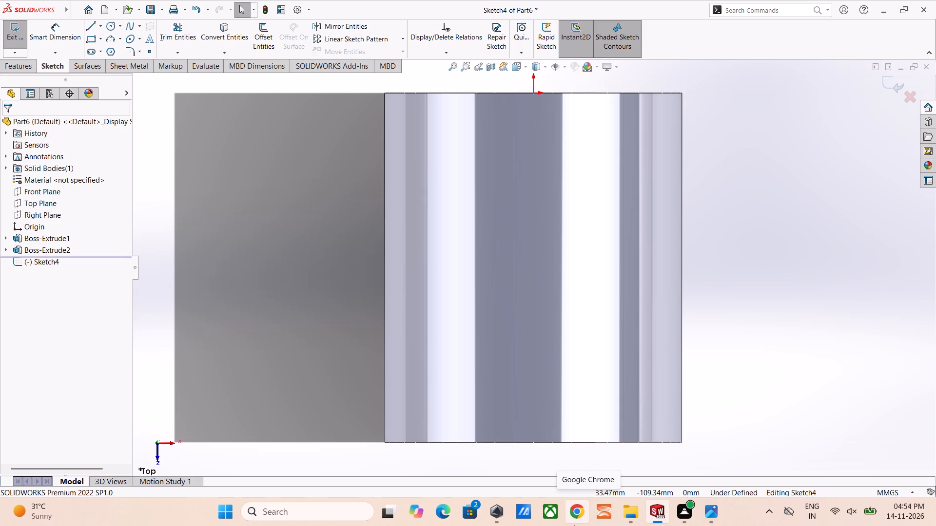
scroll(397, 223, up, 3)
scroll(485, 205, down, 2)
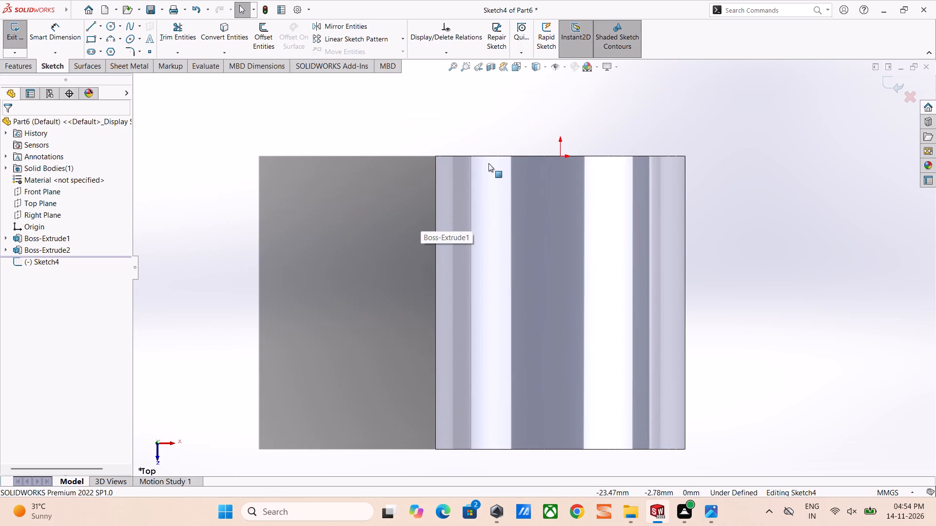
Sketch a closed four-line rectangular profile about 26 mm wide and 22 mm high, straddling the edge of the tube's open end.
middle_drag(655, 175, 652, 156)
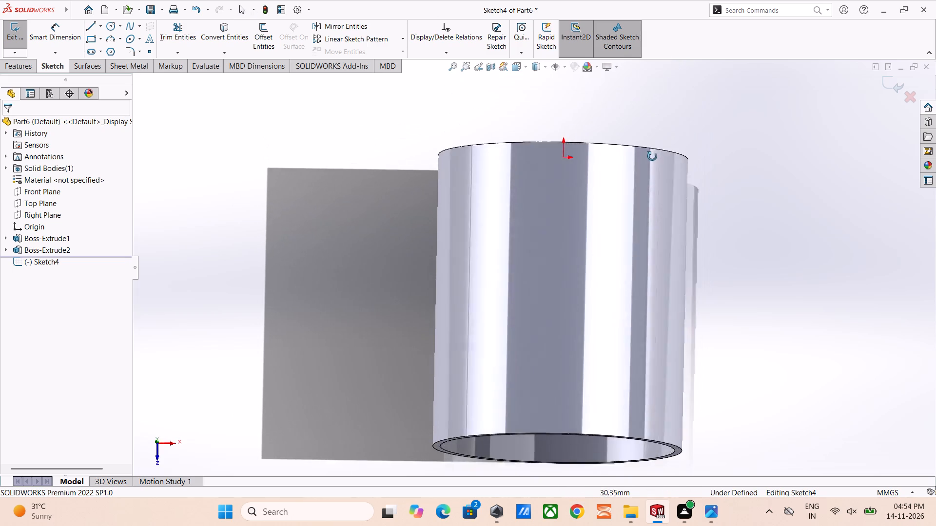
middle_drag(652, 156, 644, 163)
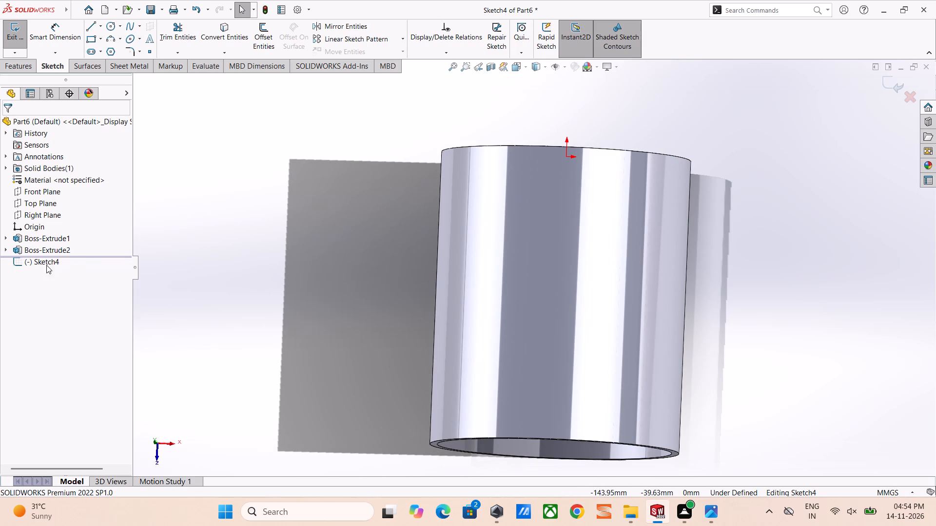
right_click(39, 264)
click(60, 248)
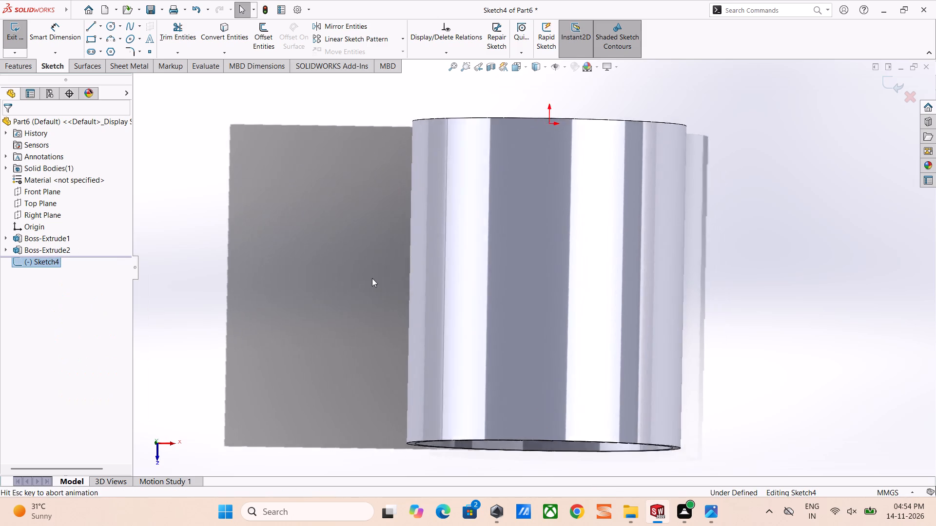
scroll(442, 281, up, 2)
right_drag(318, 294, 268, 310)
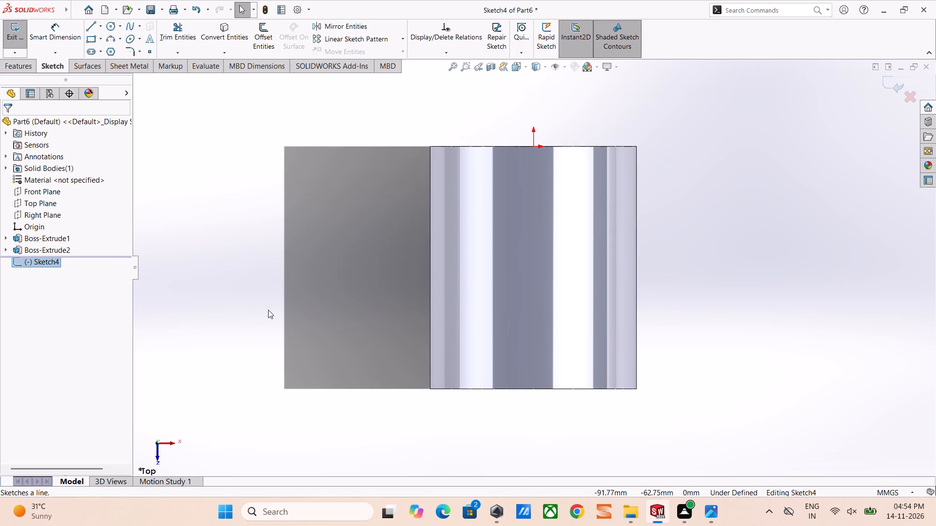
right_drag(268, 310, 252, 310)
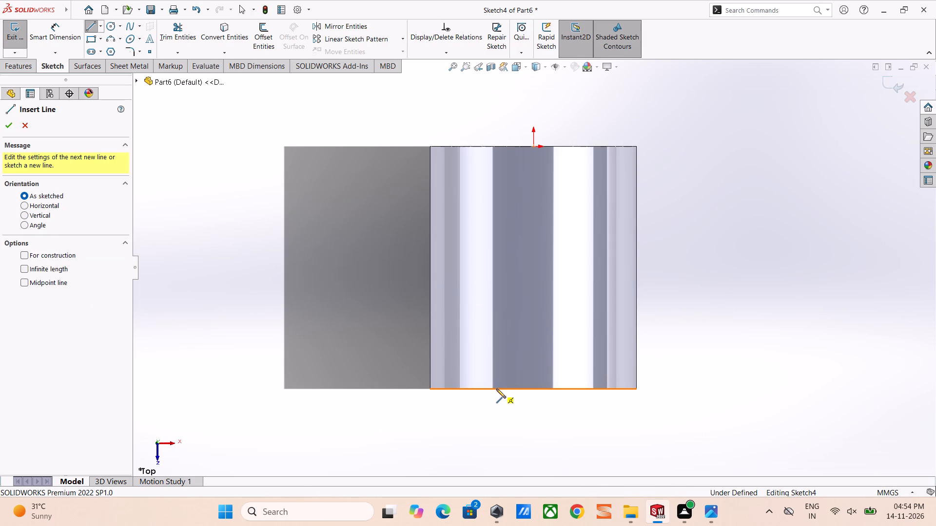
click(502, 410)
click(500, 357)
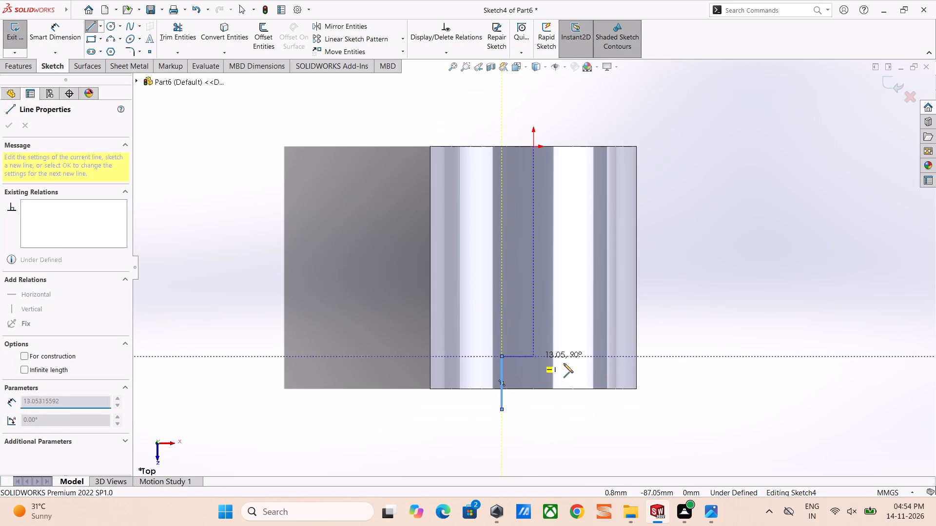
click(565, 358)
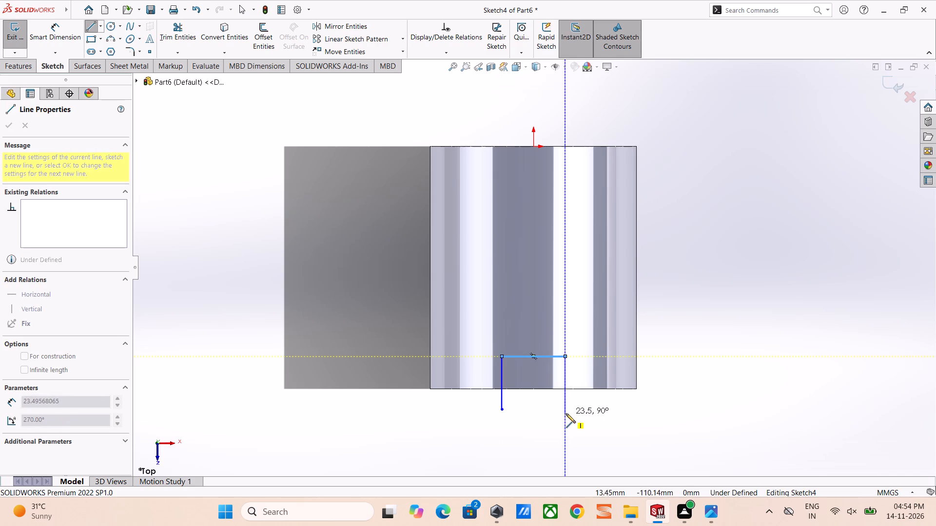
click(562, 413)
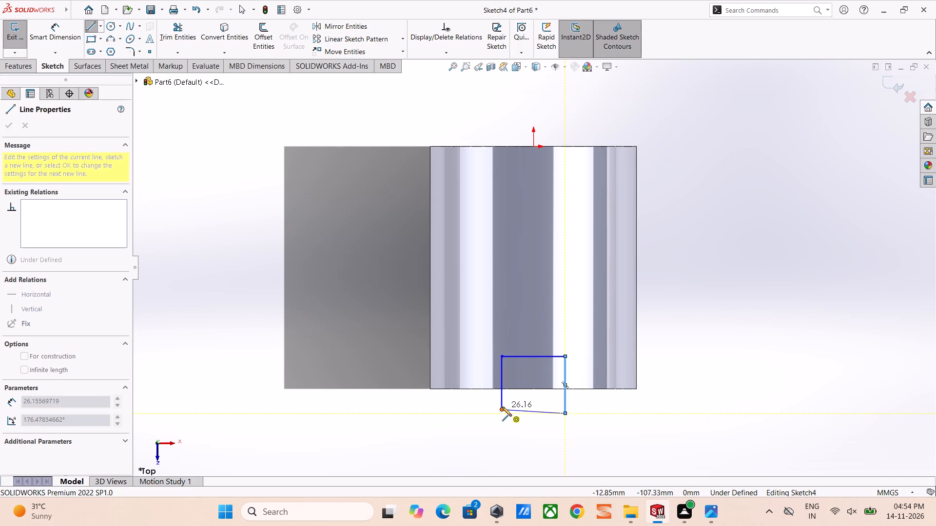
click(502, 407)
right_click(514, 438)
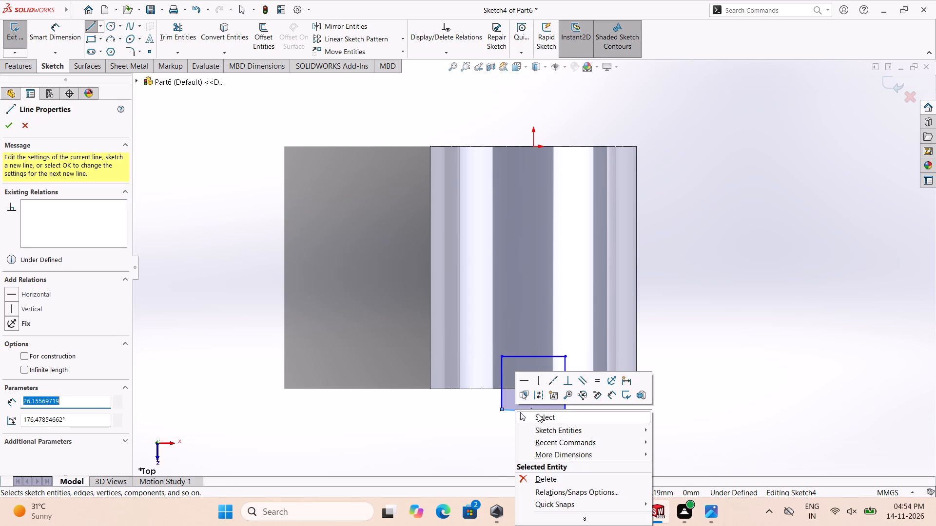
click(538, 414)
Make the profile's slanted outer line horizontal.
click(539, 412)
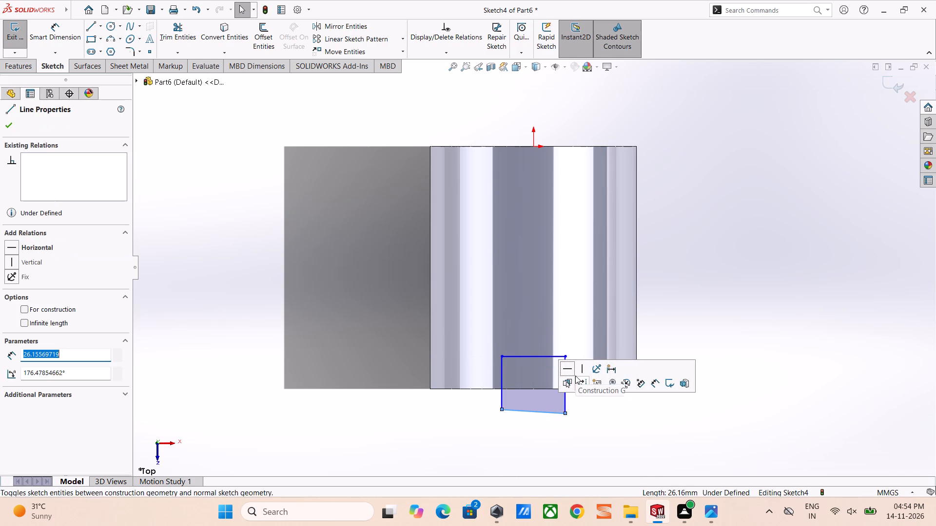
click(572, 370)
click(643, 441)
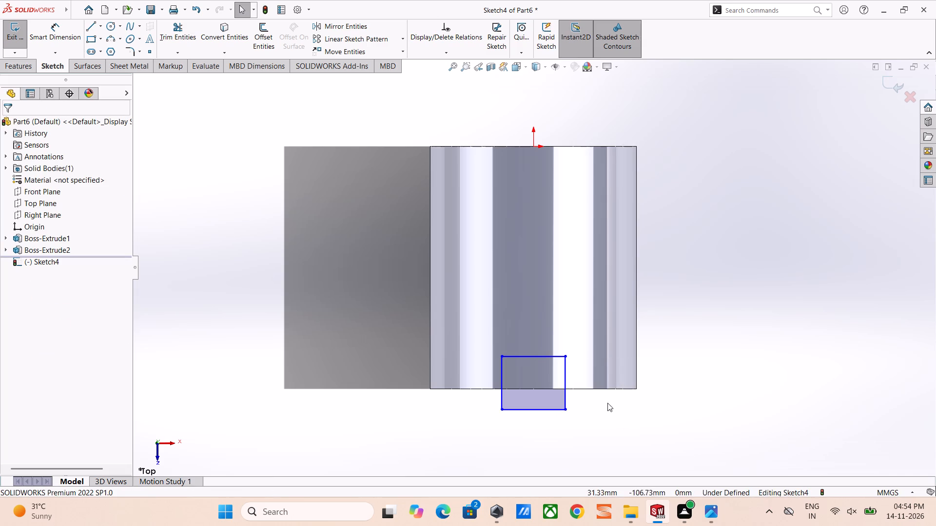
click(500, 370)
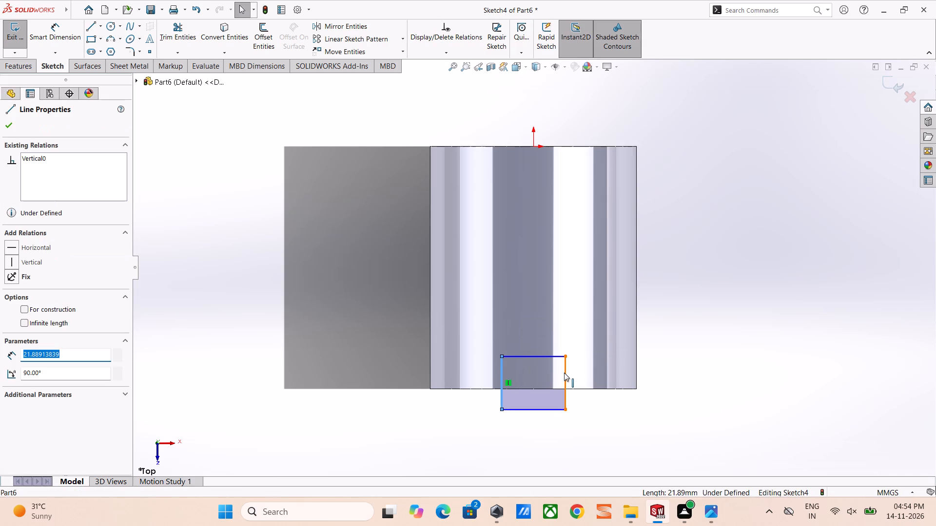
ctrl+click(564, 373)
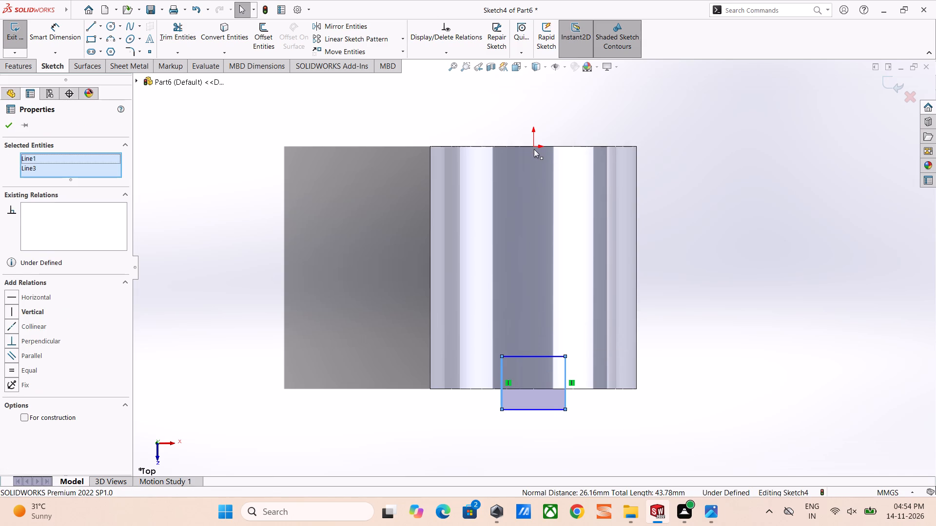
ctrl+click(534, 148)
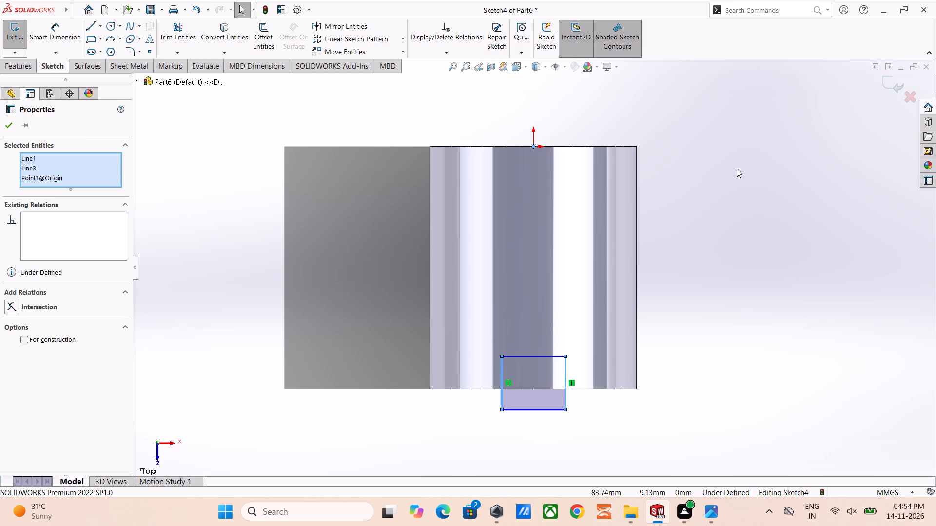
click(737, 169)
Sketch a vertical line about 120 mm long from the origin along the tube's axis, through and past the rectangular profile.
right_drag(762, 170, 651, 157)
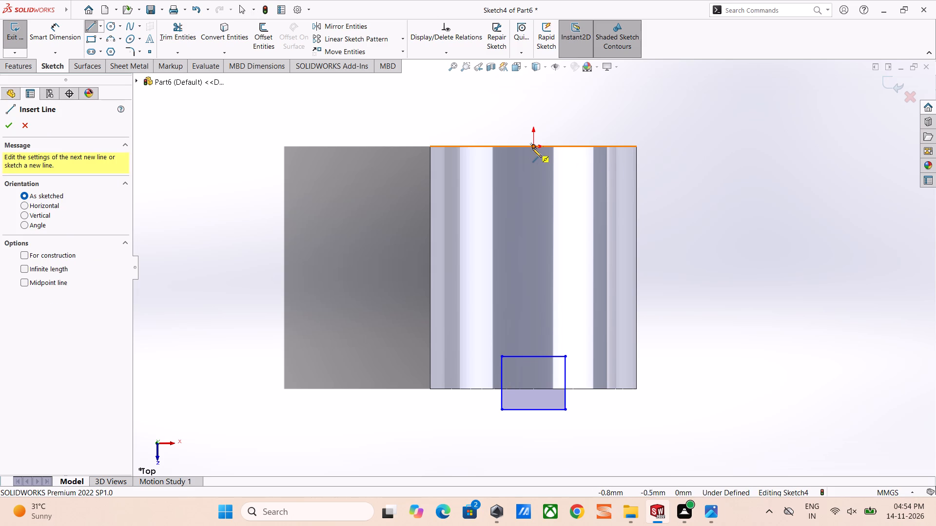
click(533, 148)
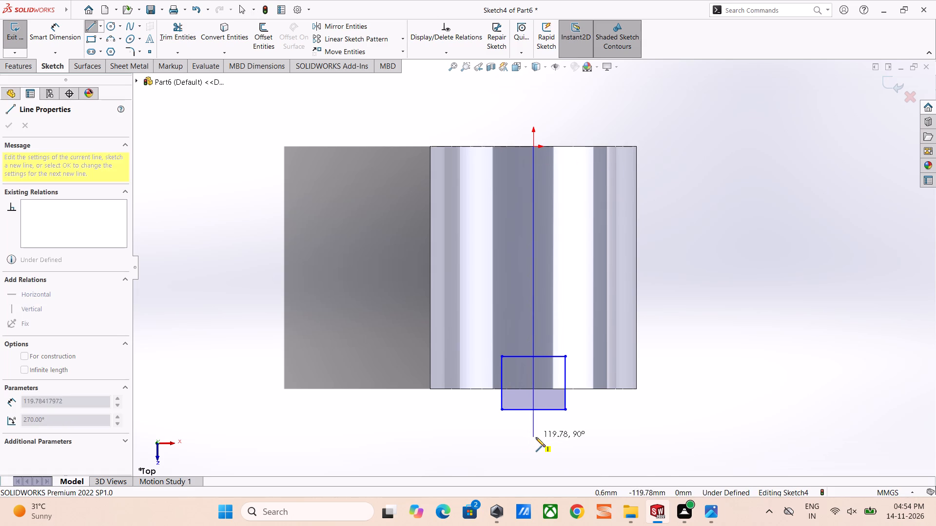
click(536, 438)
right_click(536, 438)
click(570, 398)
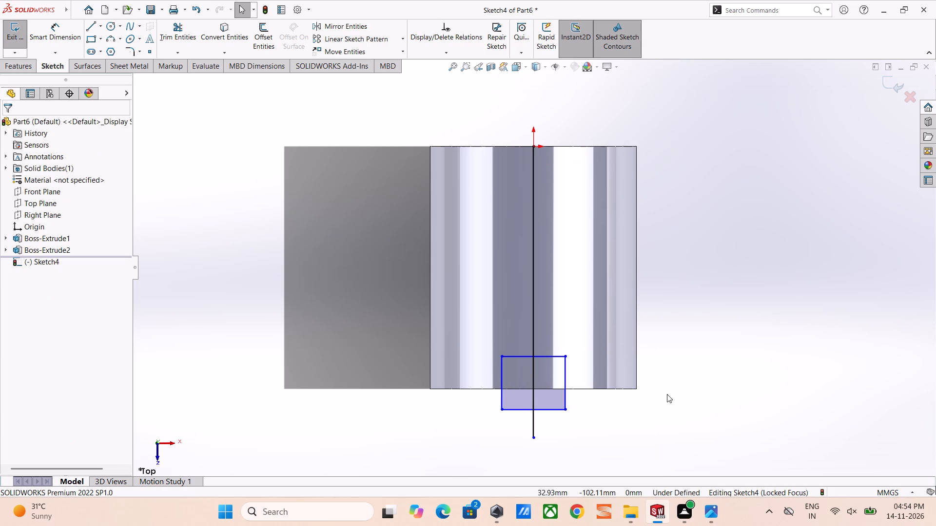
click(731, 385)
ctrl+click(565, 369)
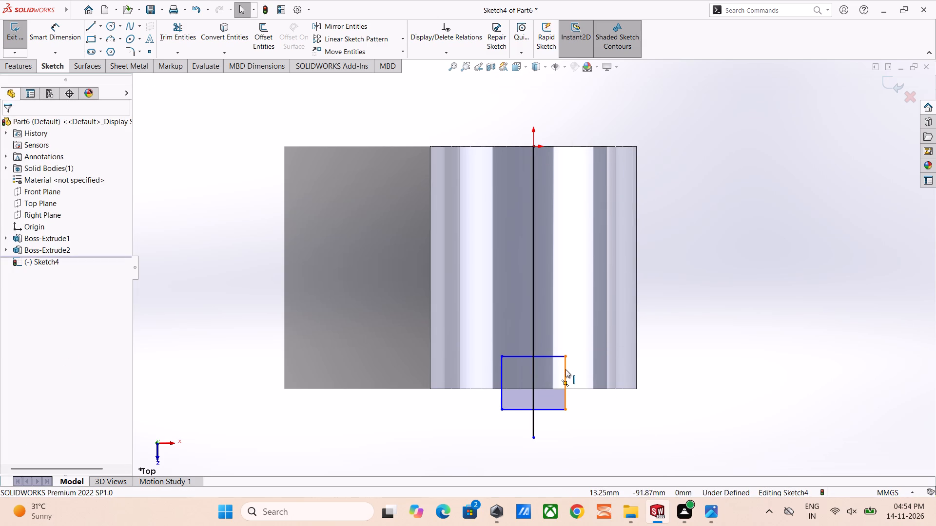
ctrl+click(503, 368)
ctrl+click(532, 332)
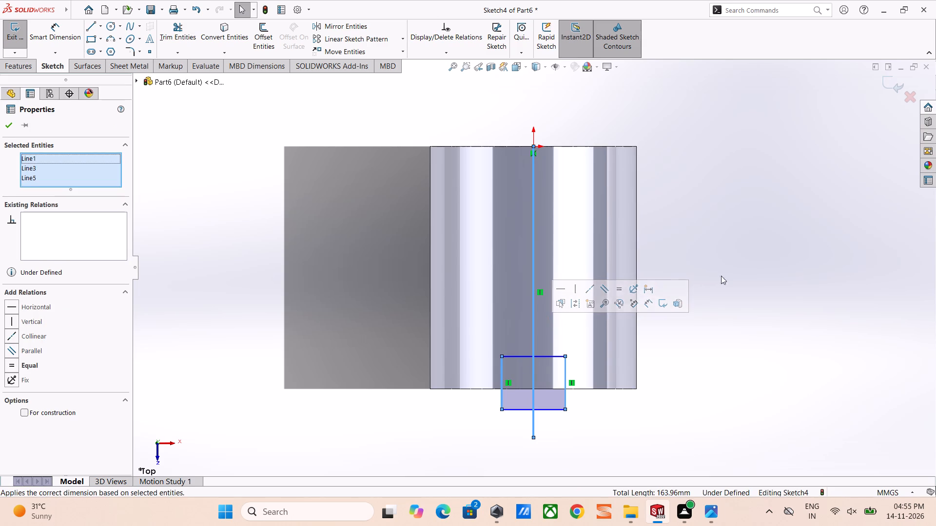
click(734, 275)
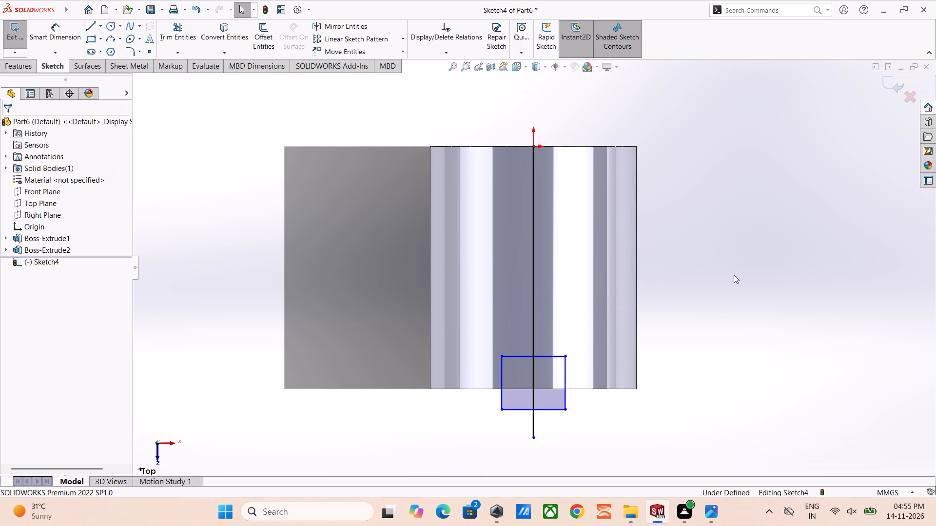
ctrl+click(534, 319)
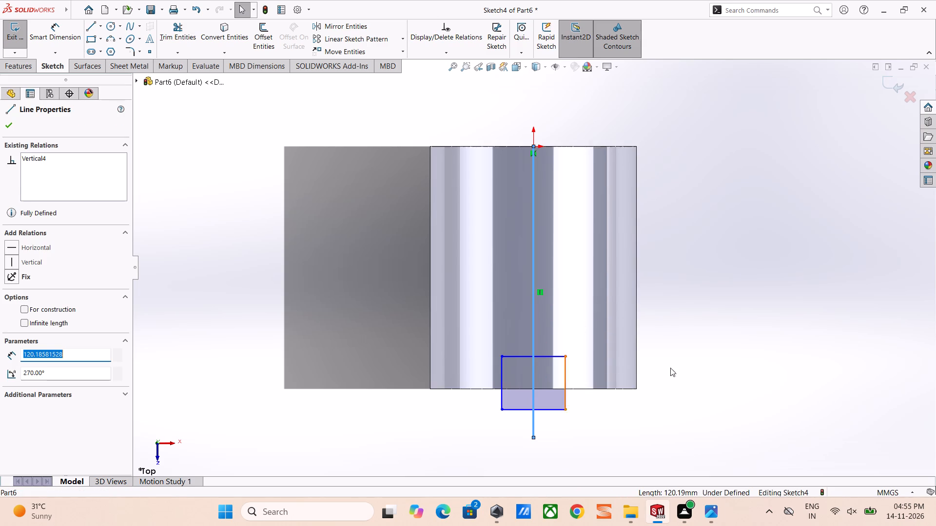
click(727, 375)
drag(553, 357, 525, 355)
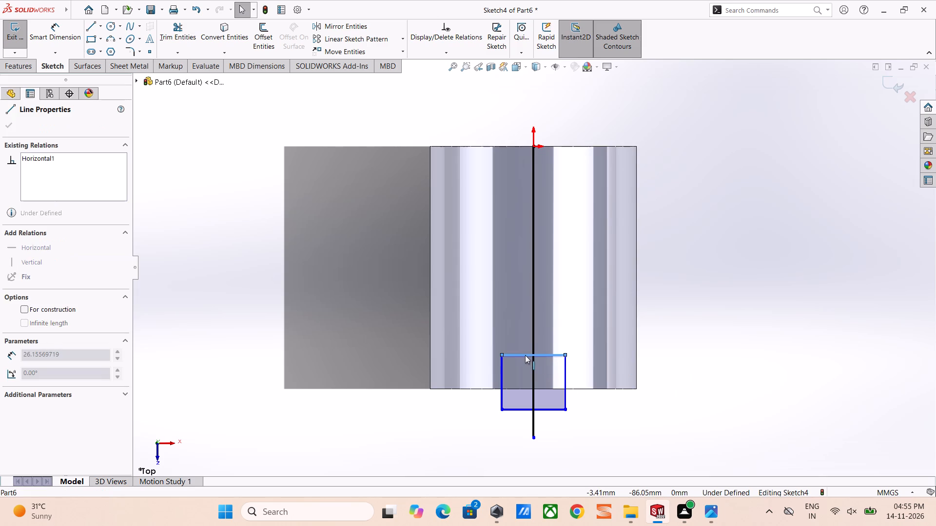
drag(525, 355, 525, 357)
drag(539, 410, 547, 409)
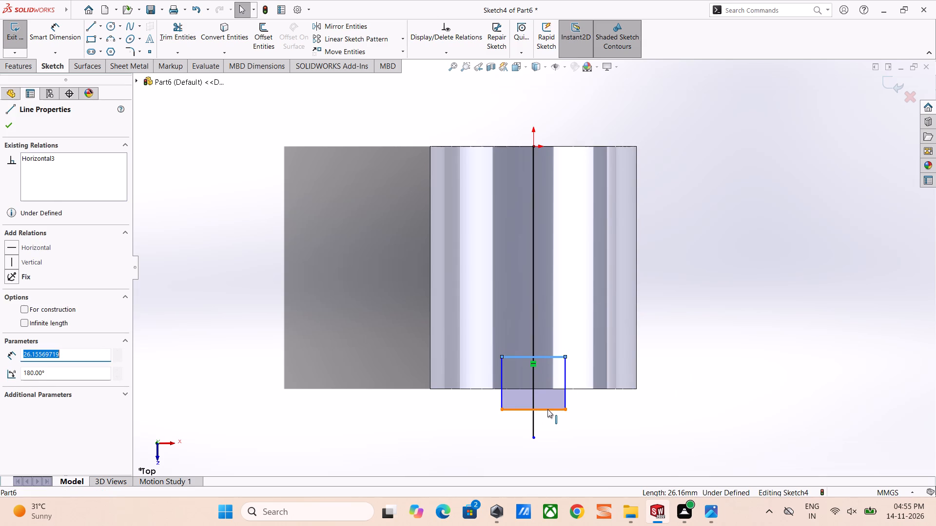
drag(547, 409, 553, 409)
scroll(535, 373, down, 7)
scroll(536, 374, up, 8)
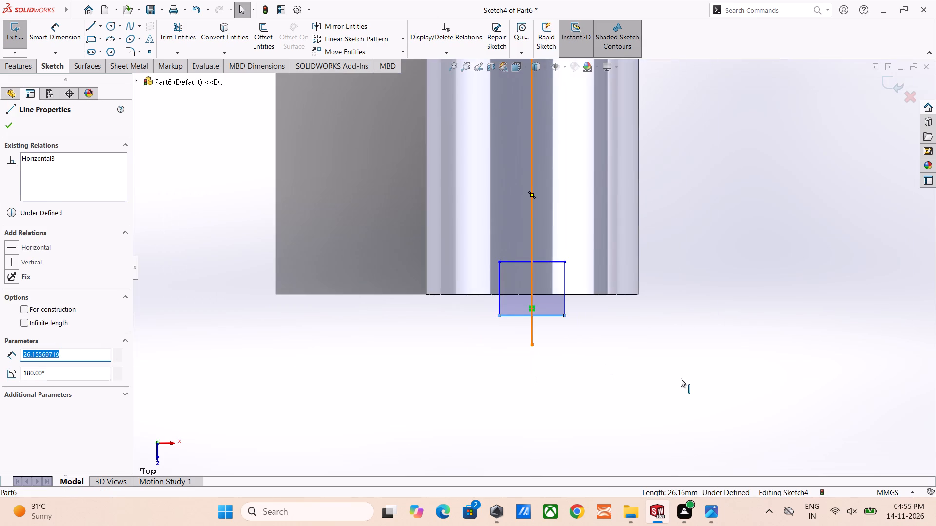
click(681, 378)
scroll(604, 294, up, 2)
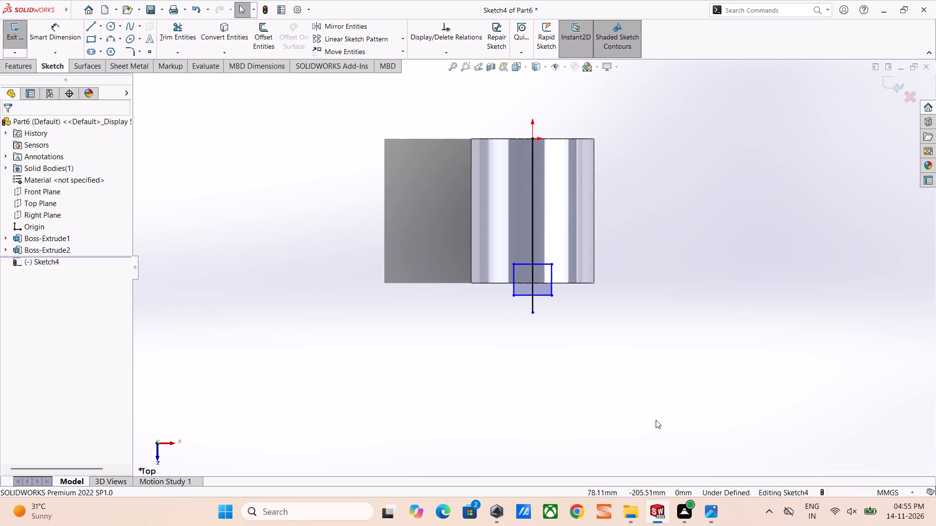
Dimension the profile's inner horizontal line 15 mm from the tube's open-end edge.
right_drag(677, 377, 682, 272)
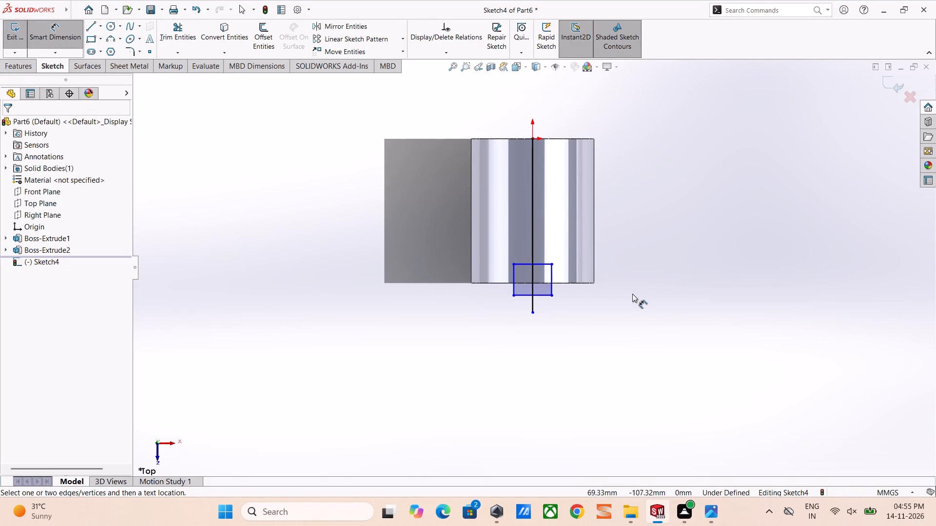
click(568, 284)
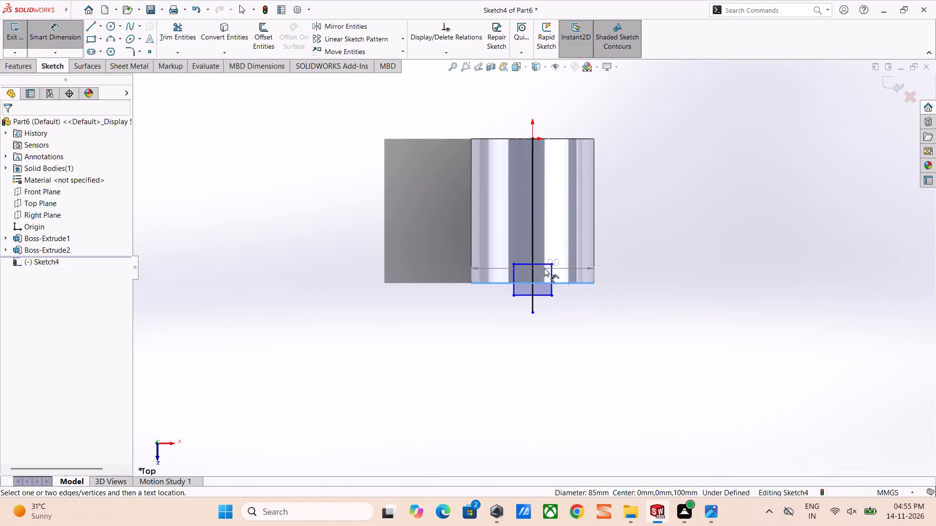
click(541, 264)
click(621, 258)
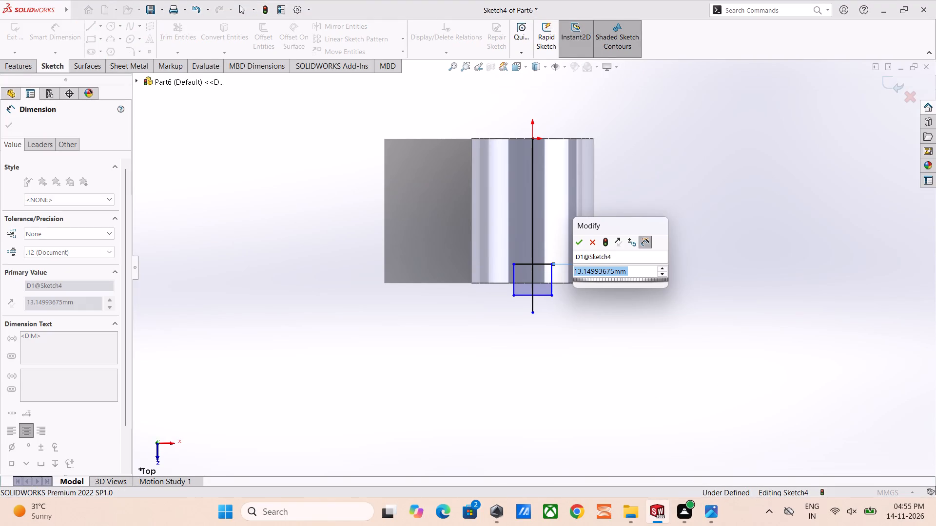
text(15)
key(Return)
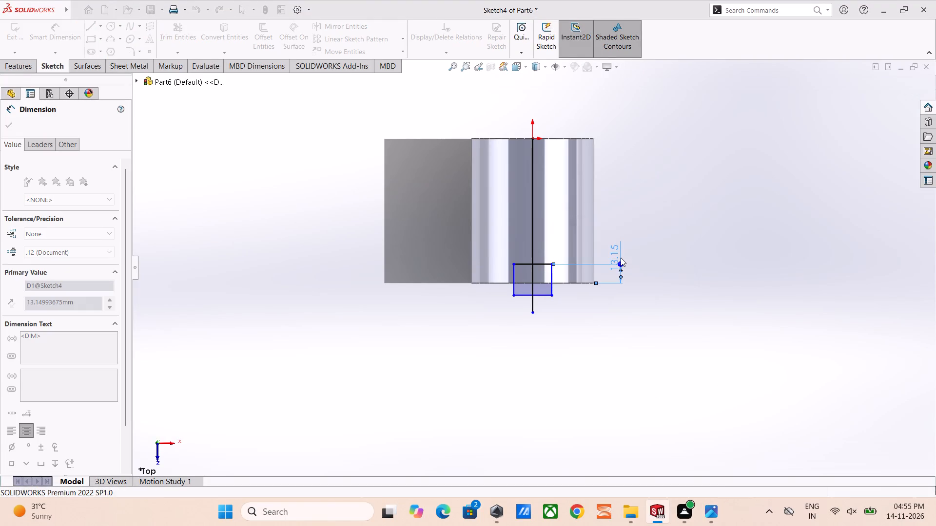
click(598, 313)
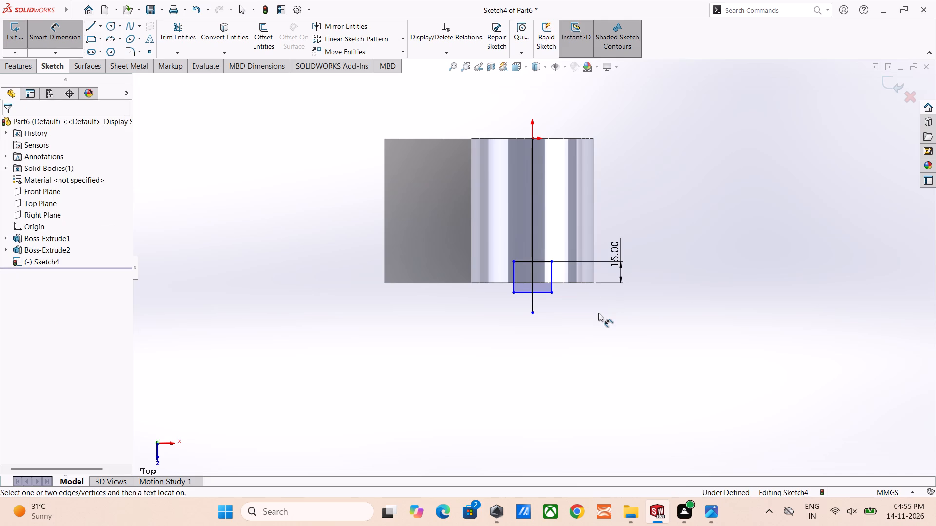
Dimension the width of the rectangular profile to 20 mm.
click(537, 261)
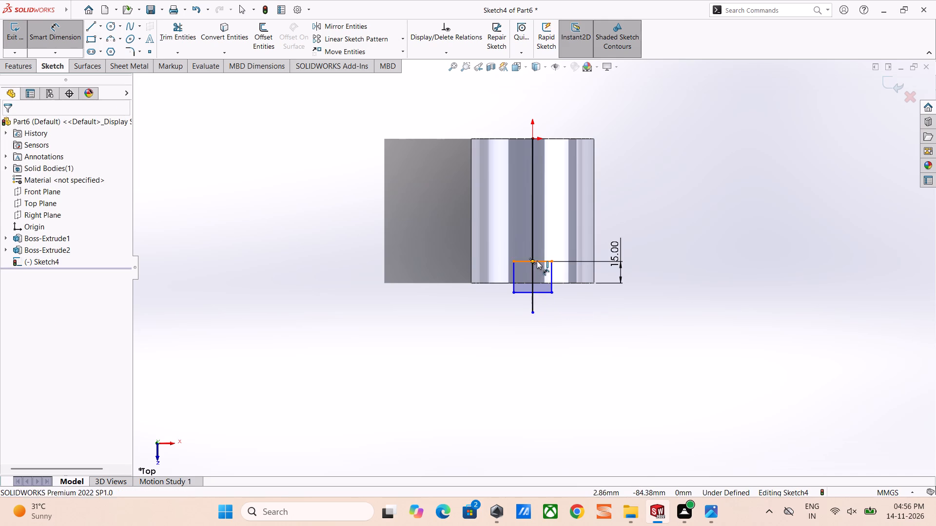
click(533, 355)
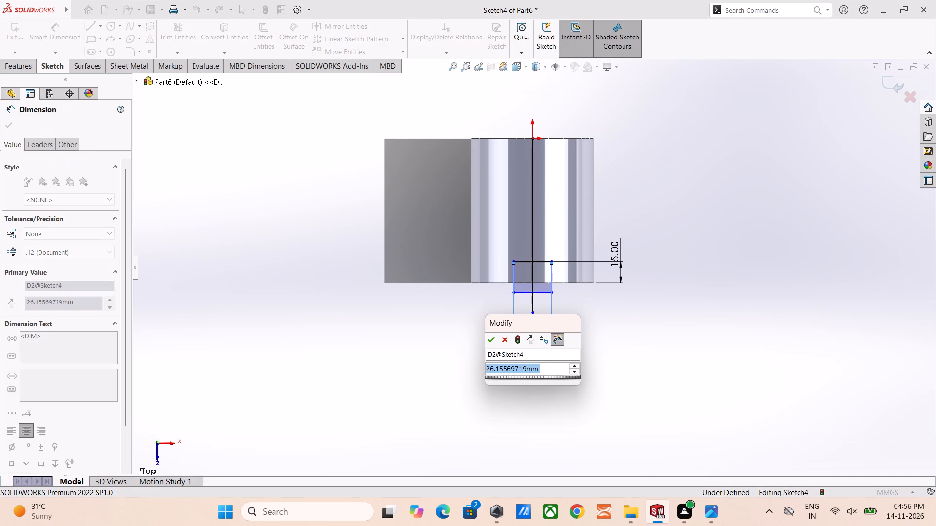
key(2)
key(0)
key(Return)
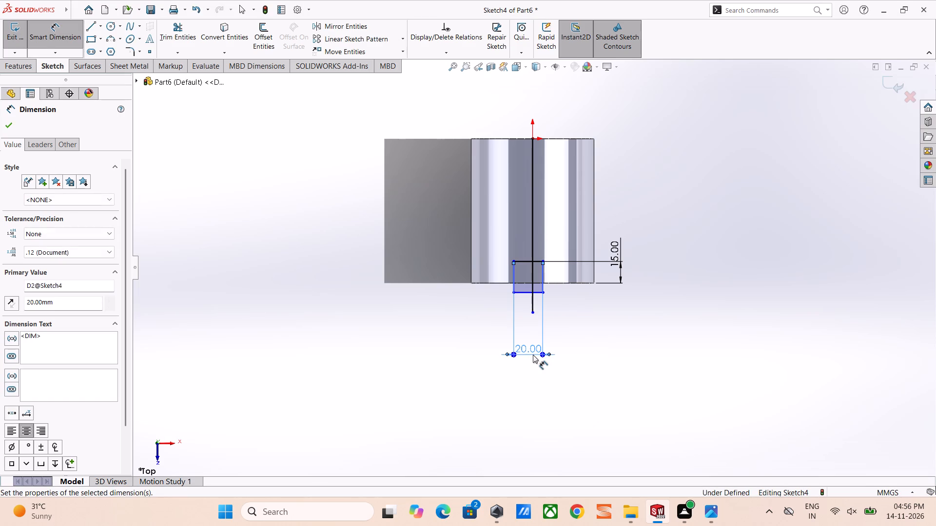
click(607, 416)
key(Escape)
key(Escape)
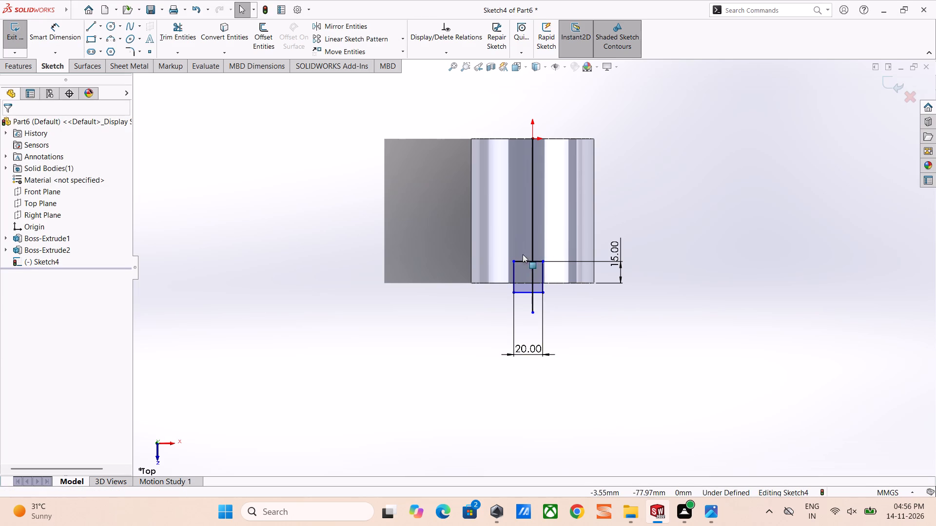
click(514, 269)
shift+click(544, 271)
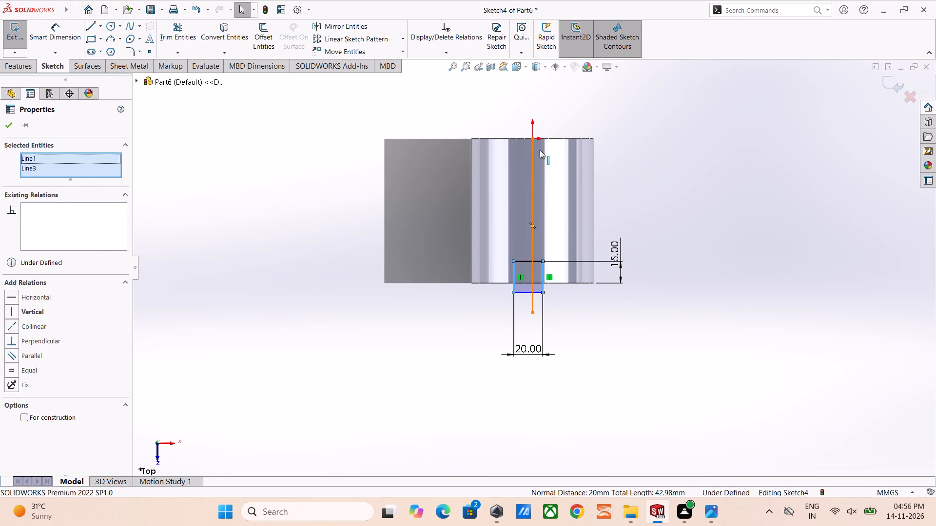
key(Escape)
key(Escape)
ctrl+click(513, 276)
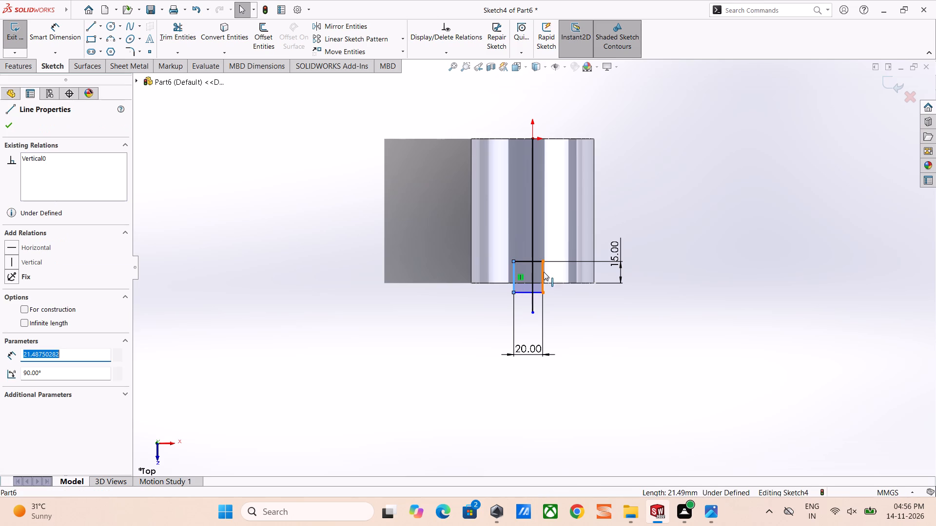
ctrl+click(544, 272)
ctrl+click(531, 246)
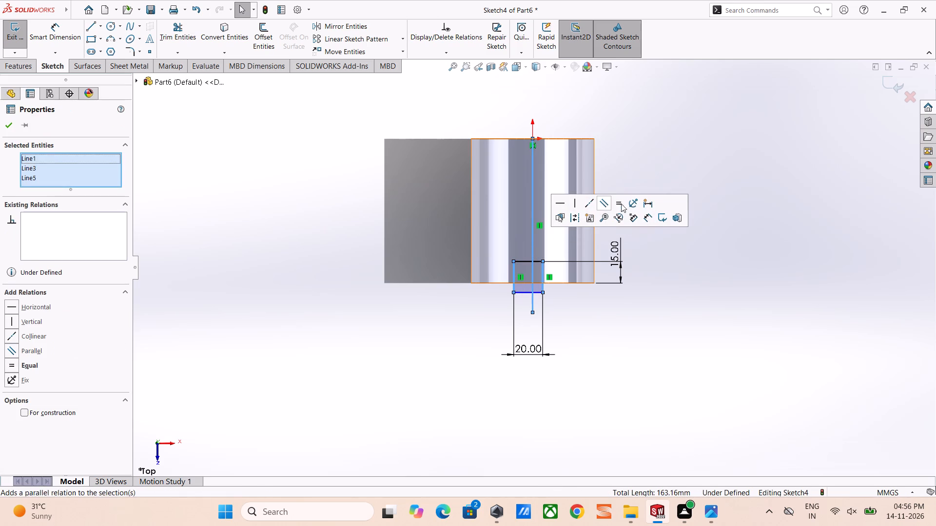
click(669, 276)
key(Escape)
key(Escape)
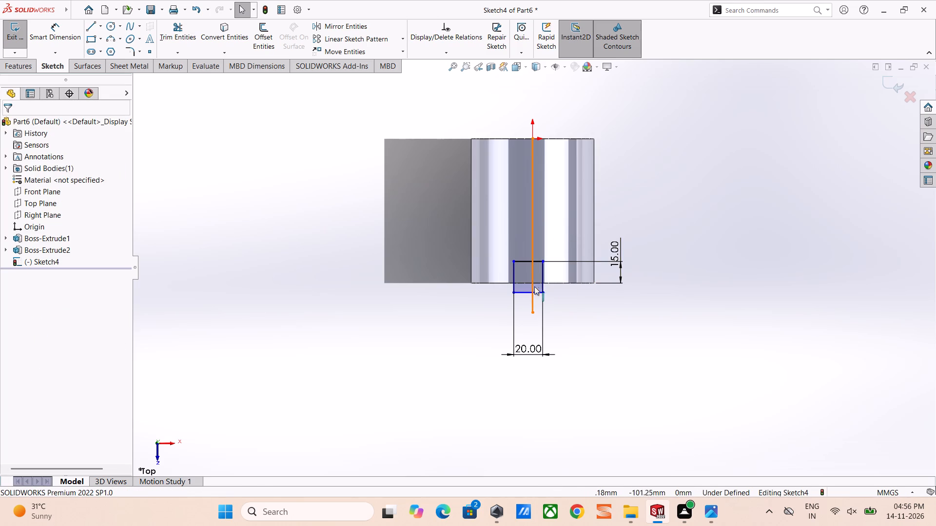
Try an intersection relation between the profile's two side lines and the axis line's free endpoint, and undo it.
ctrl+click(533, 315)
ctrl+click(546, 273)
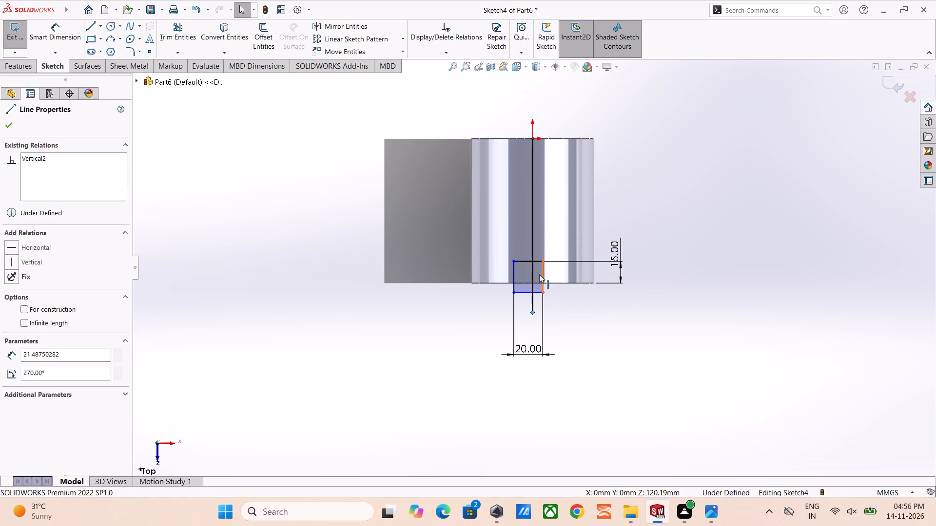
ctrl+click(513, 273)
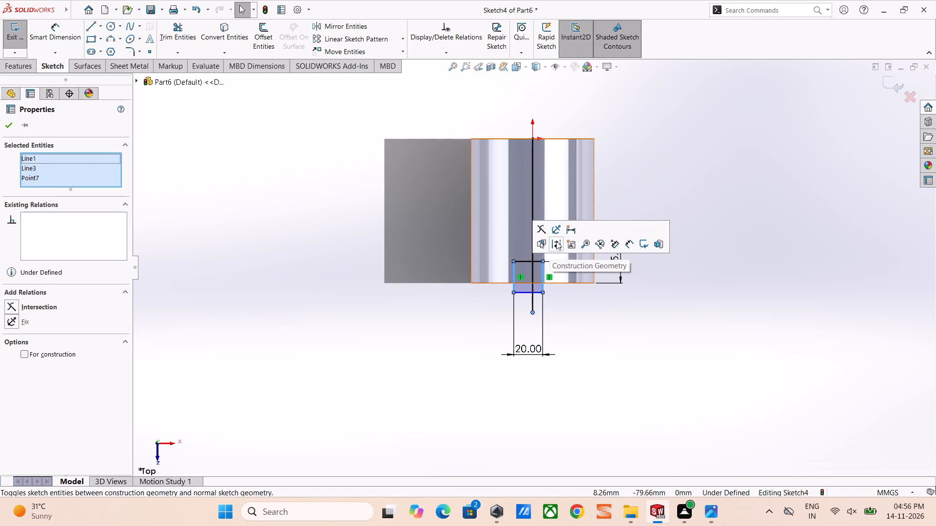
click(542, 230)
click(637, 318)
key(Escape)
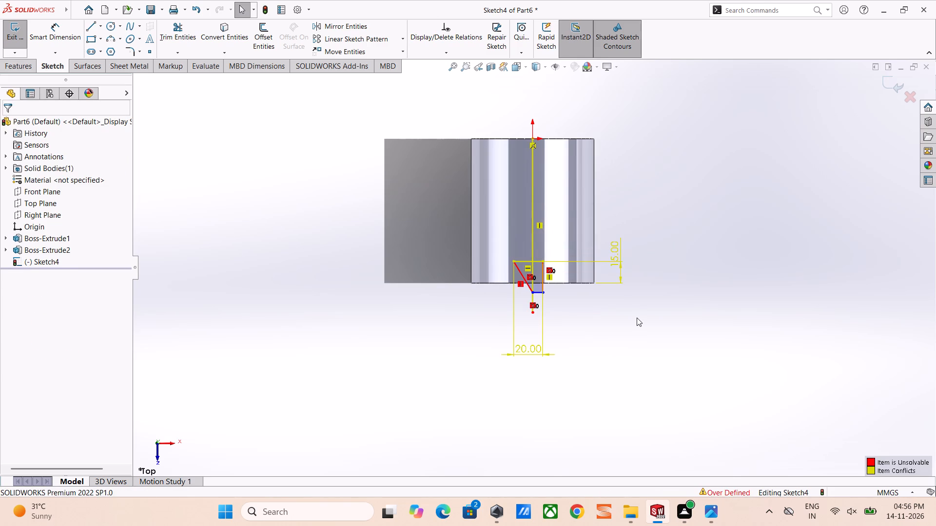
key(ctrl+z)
Centre the rectangular profile on the axis line by making its inner horizontal line's midpoint coincident with that line.
scroll(562, 304, down, 6)
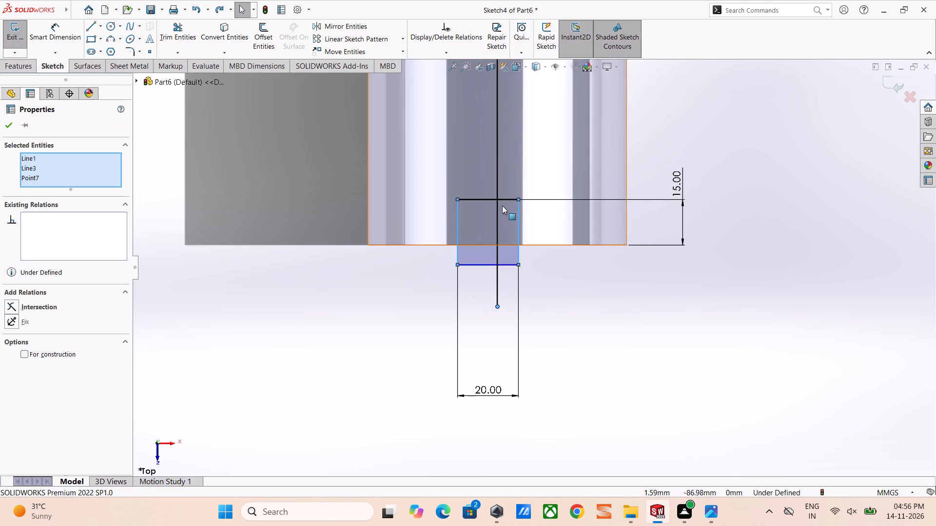
drag(502, 199, 521, 199)
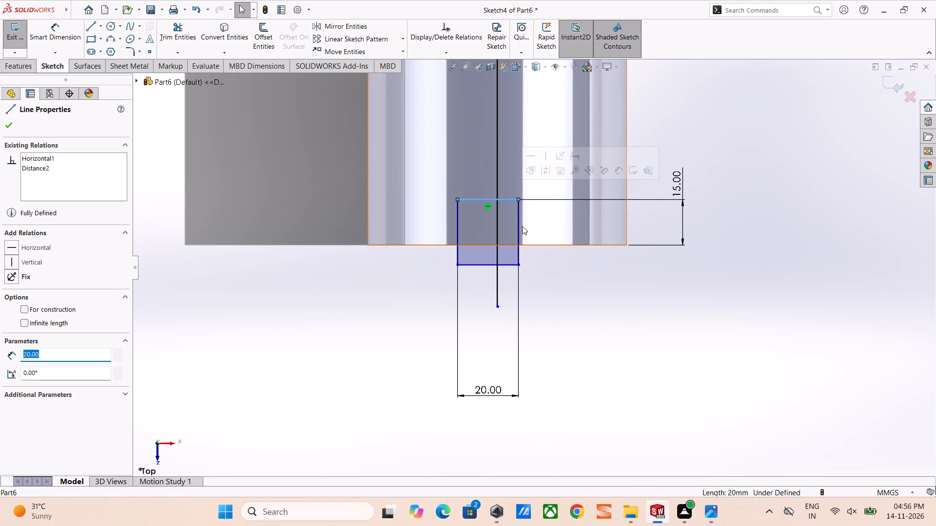
drag(520, 227, 530, 231)
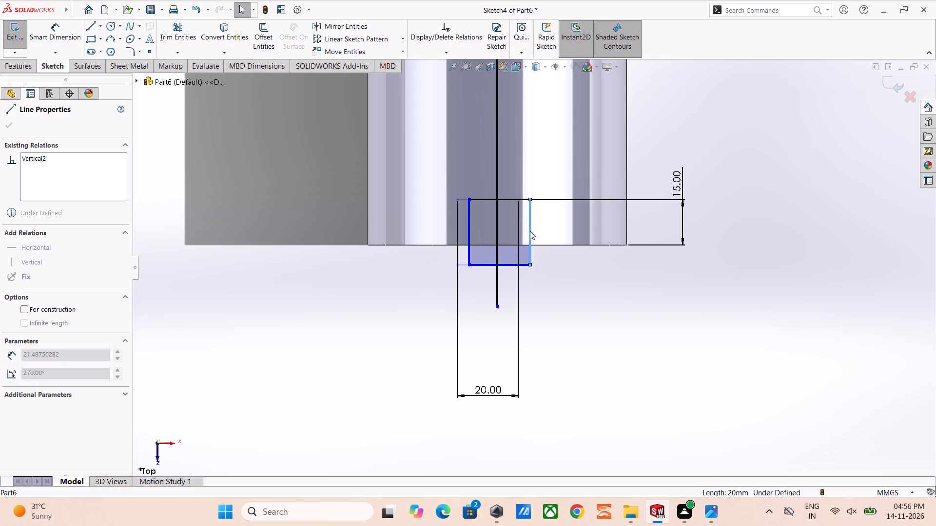
drag(530, 231, 544, 226)
click(590, 307)
key(Escape)
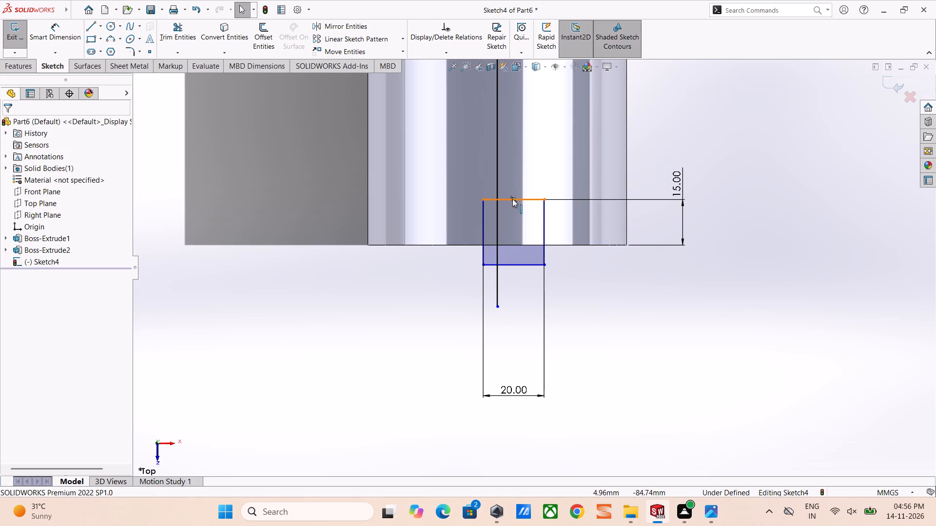
click(514, 199)
ctrl+click(498, 193)
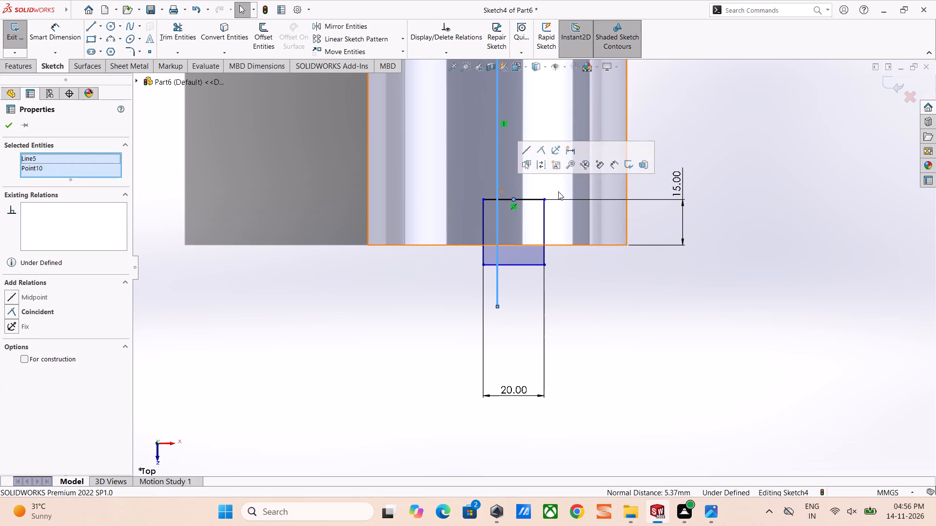
click(545, 153)
click(575, 315)
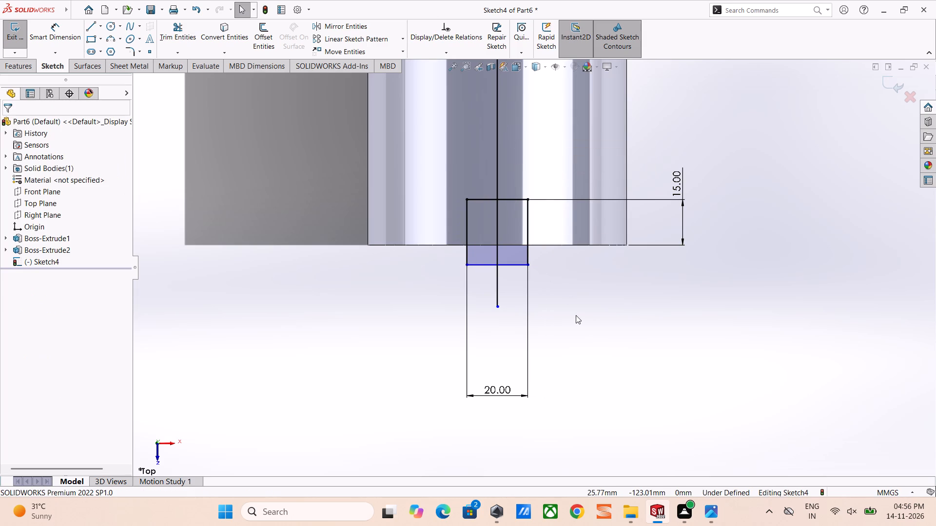
Convert the vertical axis line through the profile to construction geometry.
scroll(551, 313, up, 3)
click(514, 218)
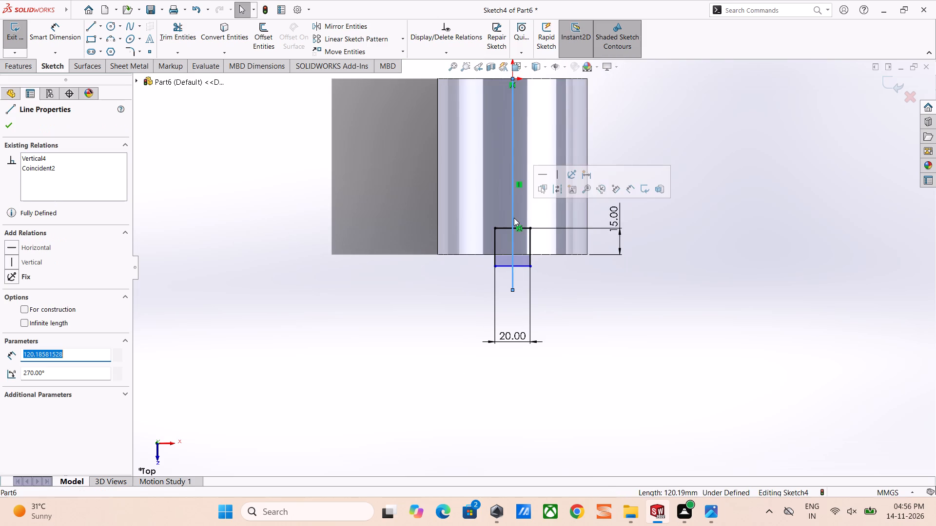
click(557, 188)
click(743, 231)
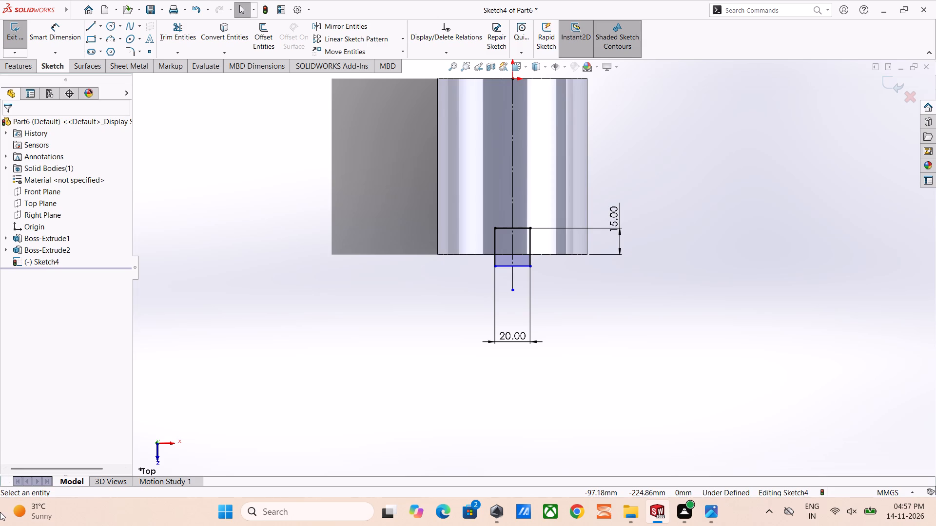
Cut-extrude the rectangular profile Through All - Both to notch opposite sides of the tube's open end.
click(27, 67)
click(170, 49)
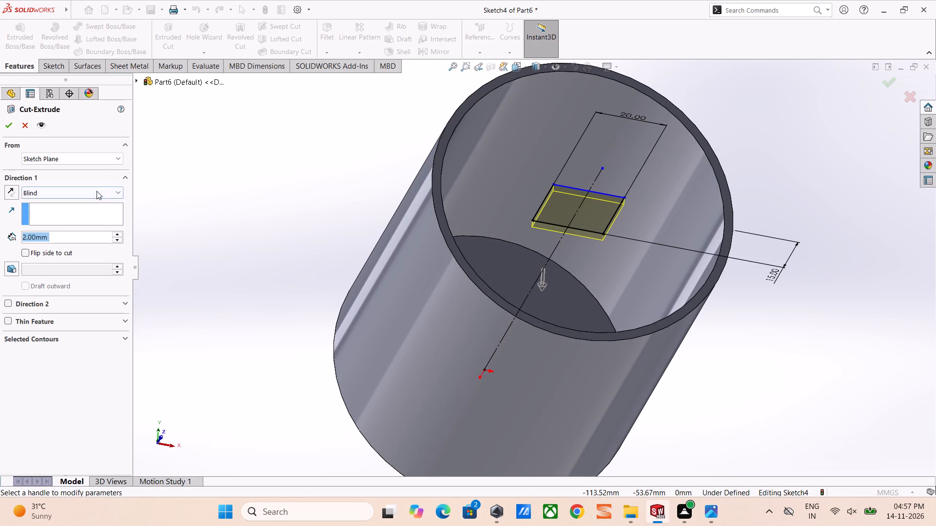
click(97, 191)
click(87, 221)
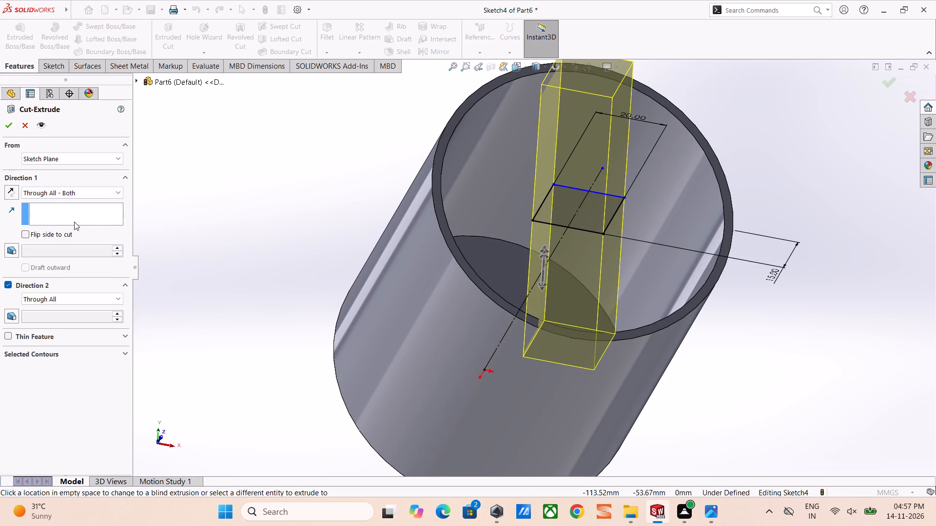
click(6, 129)
Inspect the notched tube from its open end and set the view to isometric.
scroll(389, 147, up, 2)
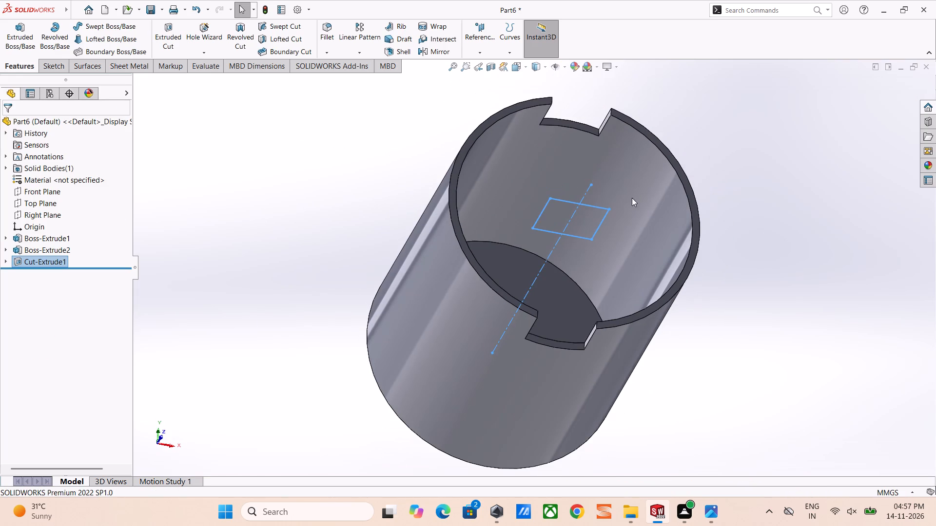
middle_drag(632, 198, 603, 157)
click(647, 168)
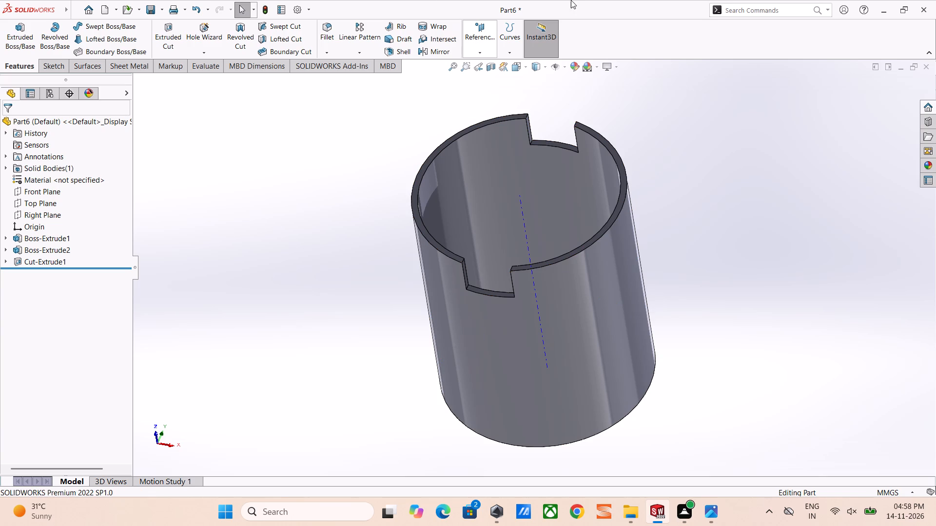
click(526, 63)
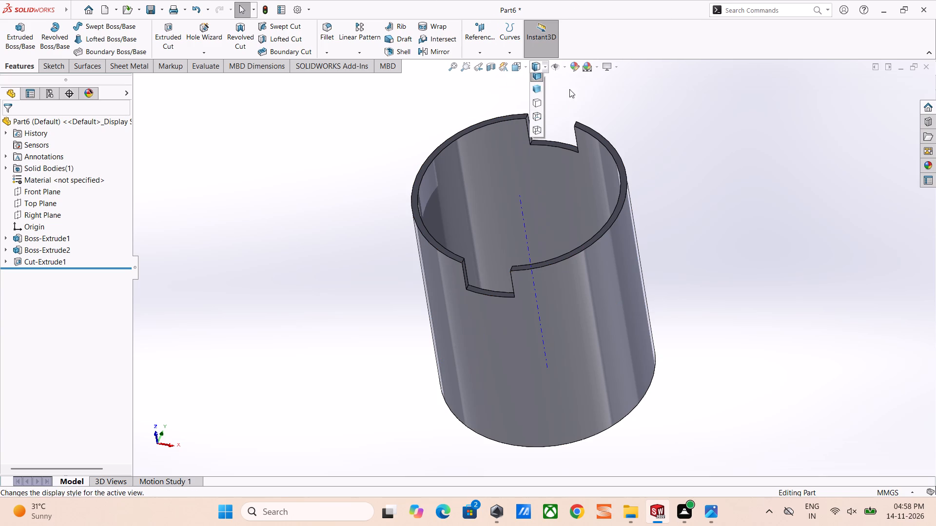
click(560, 102)
click(523, 68)
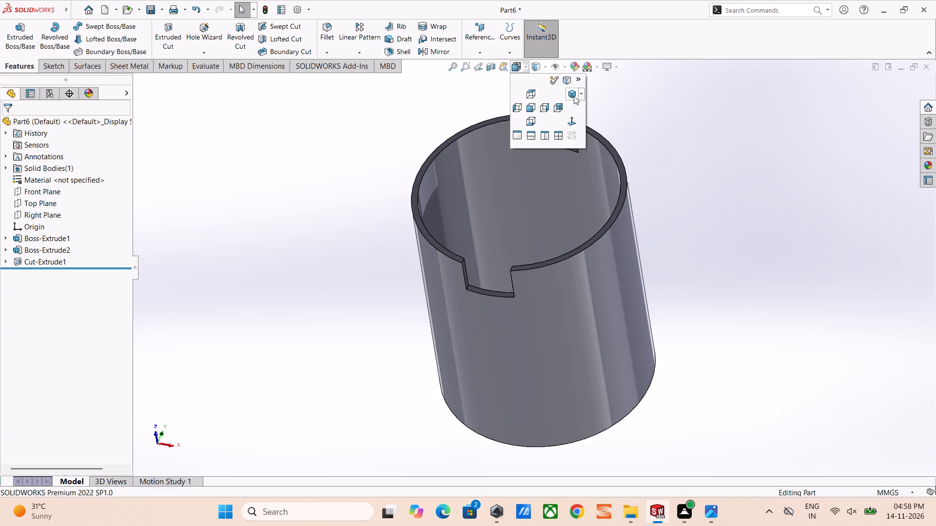
click(574, 96)
click(706, 172)
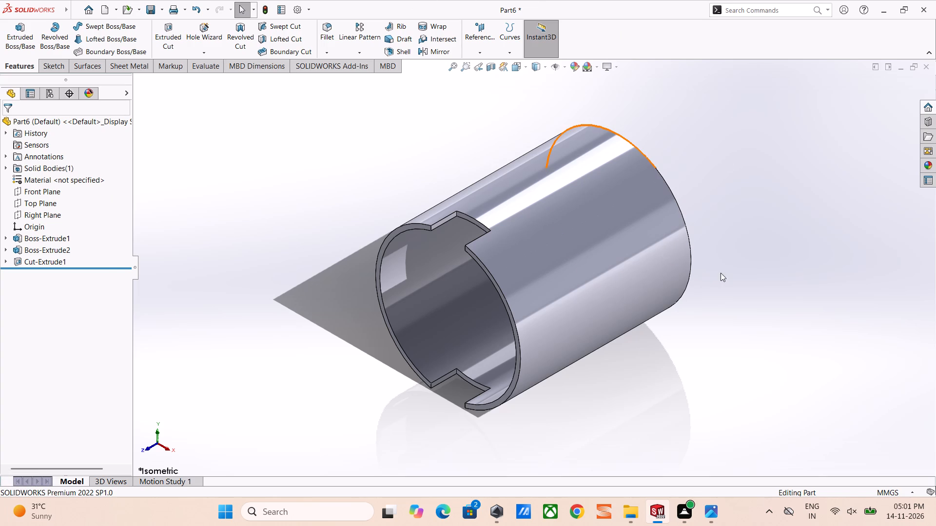
Apply the AISI 1020 steel material to the part.
scroll(710, 15, up, 3)
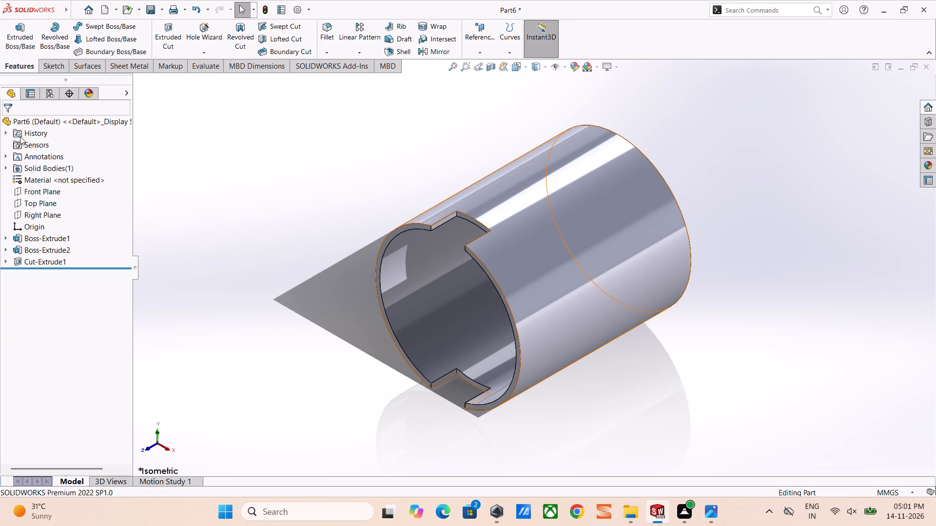
click(33, 177)
right_click(33, 177)
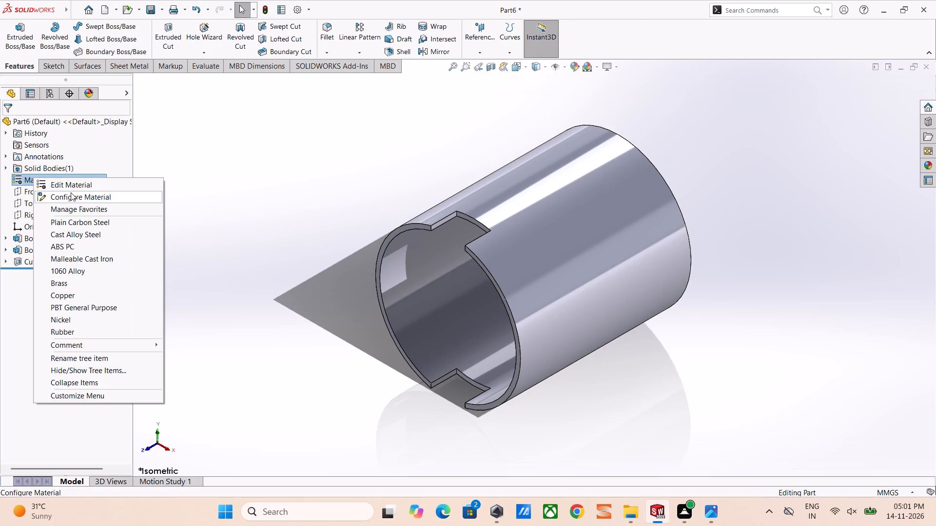
click(70, 187)
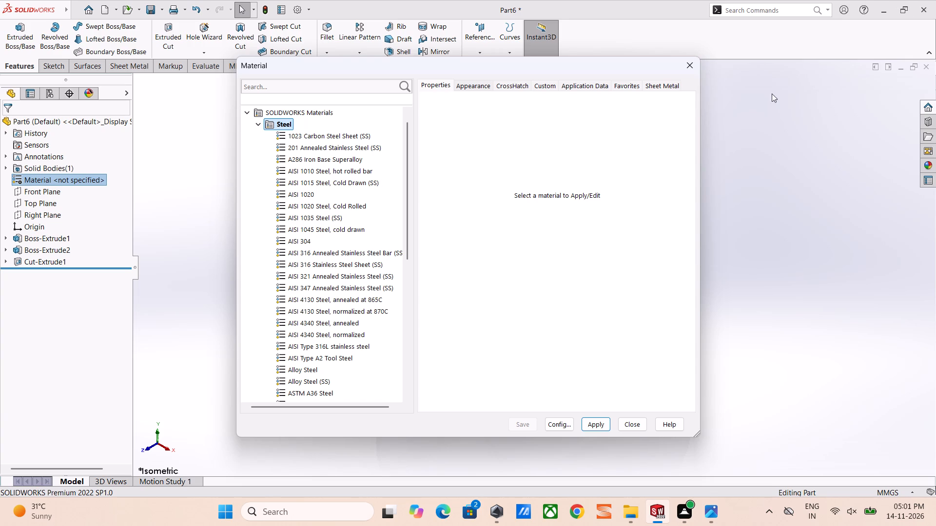
click(325, 193)
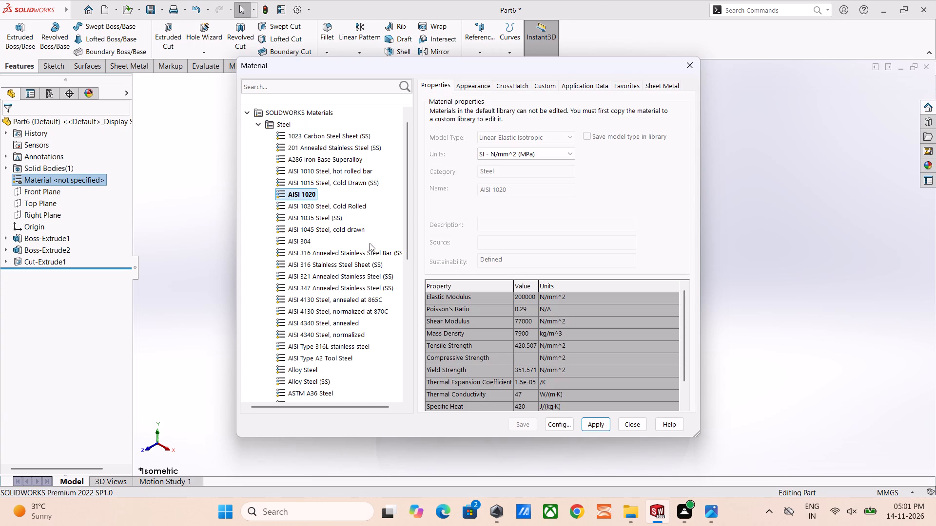
click(599, 426)
click(632, 426)
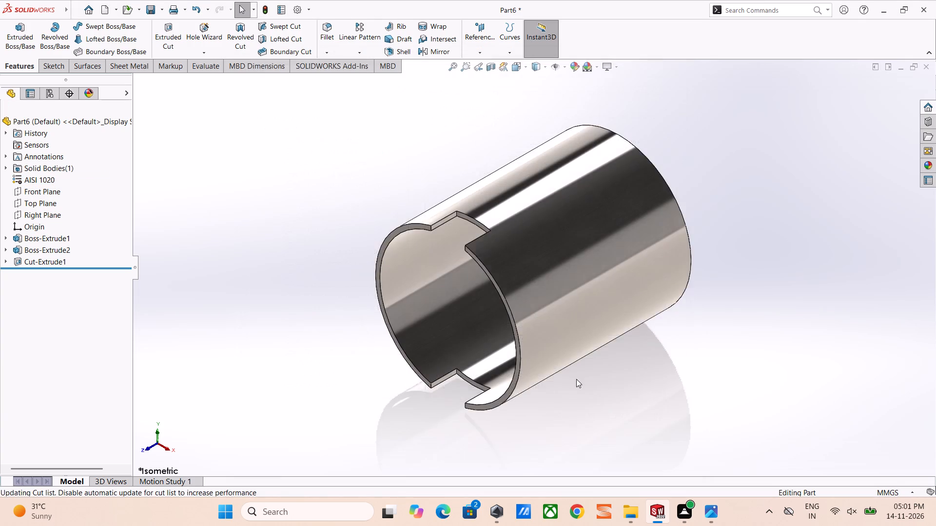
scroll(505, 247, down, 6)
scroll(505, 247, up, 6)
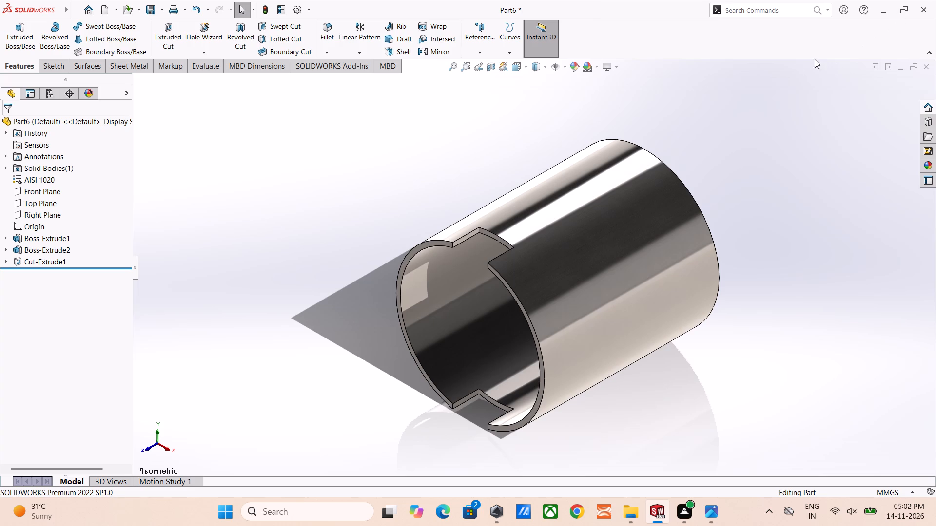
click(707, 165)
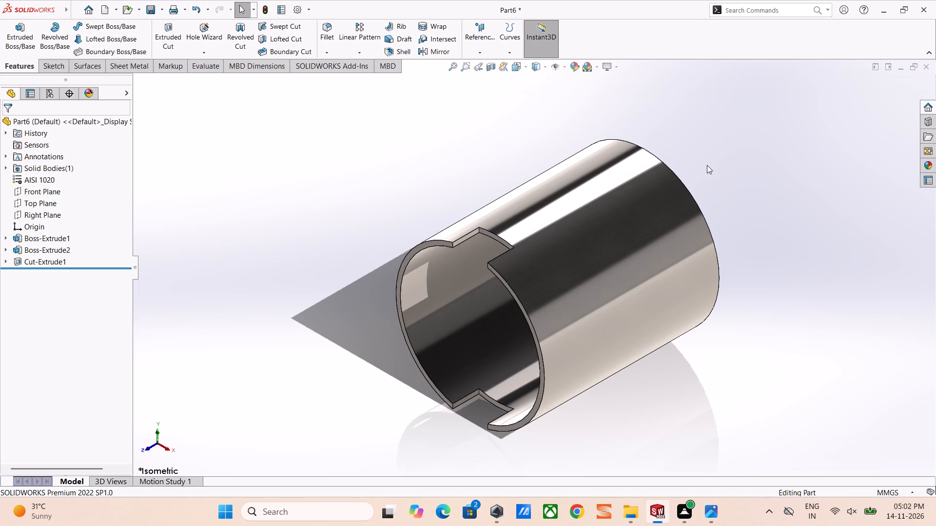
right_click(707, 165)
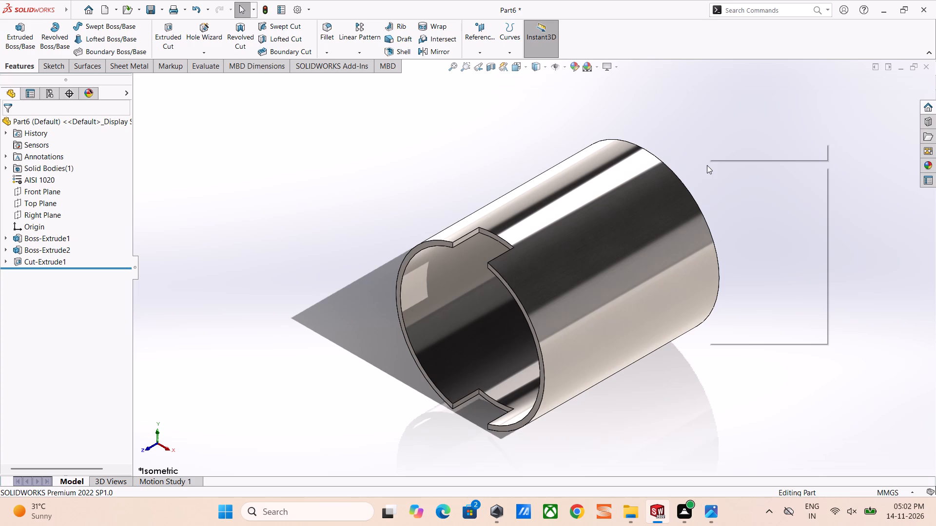
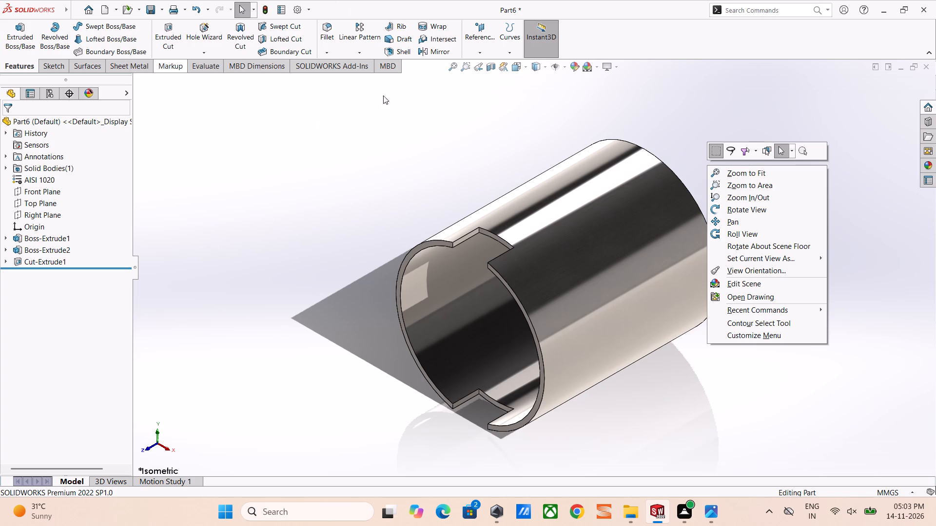
Start a fillet with a 2 mm radius on the outer circular edge of the tube's closed end.
click(343, 133)
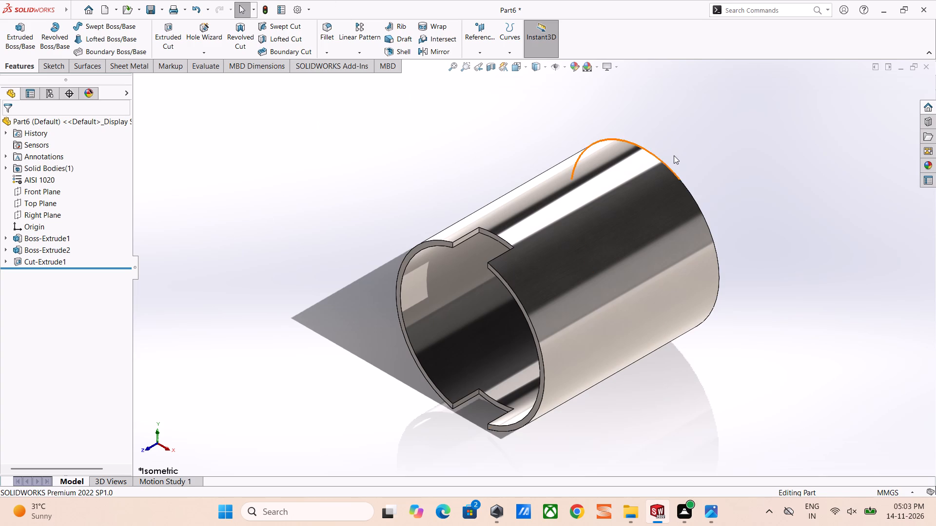
middle_drag(674, 156, 627, 245)
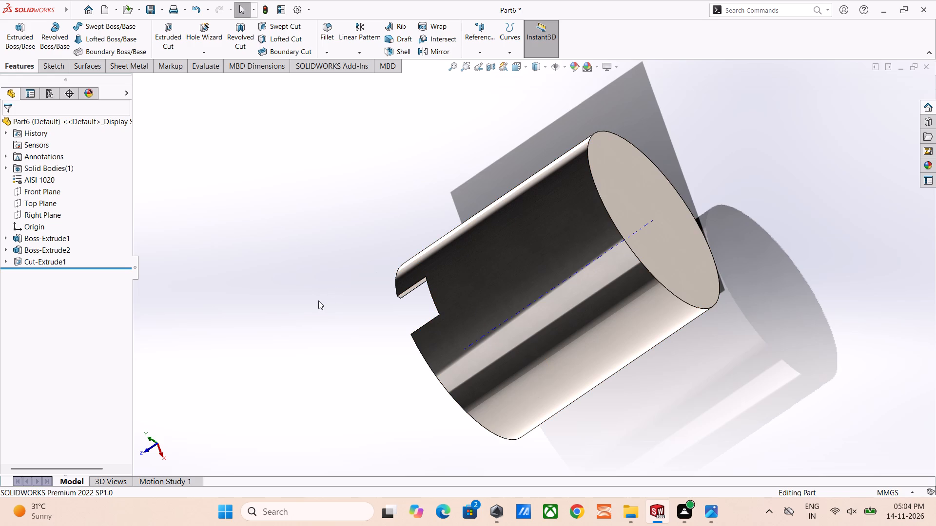
scroll(367, 286, up, 1)
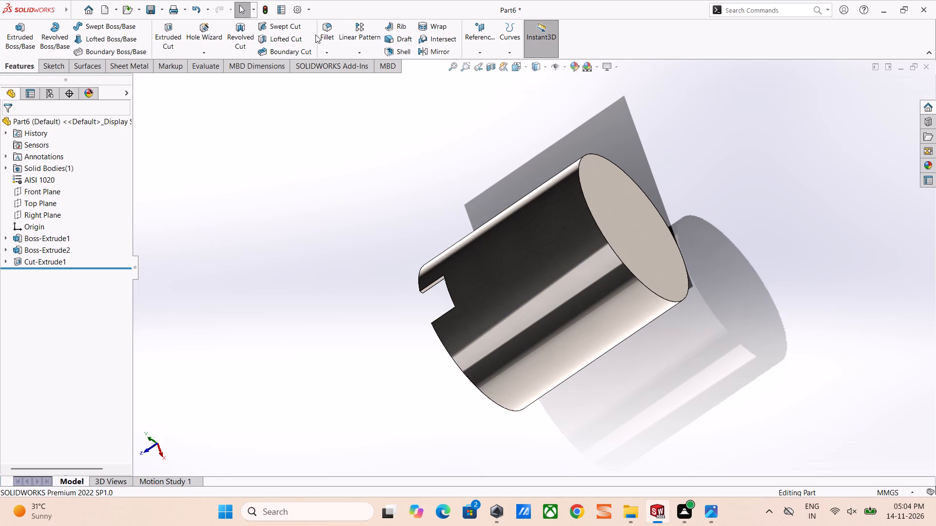
click(320, 33)
click(326, 33)
scroll(590, 221, down, 2)
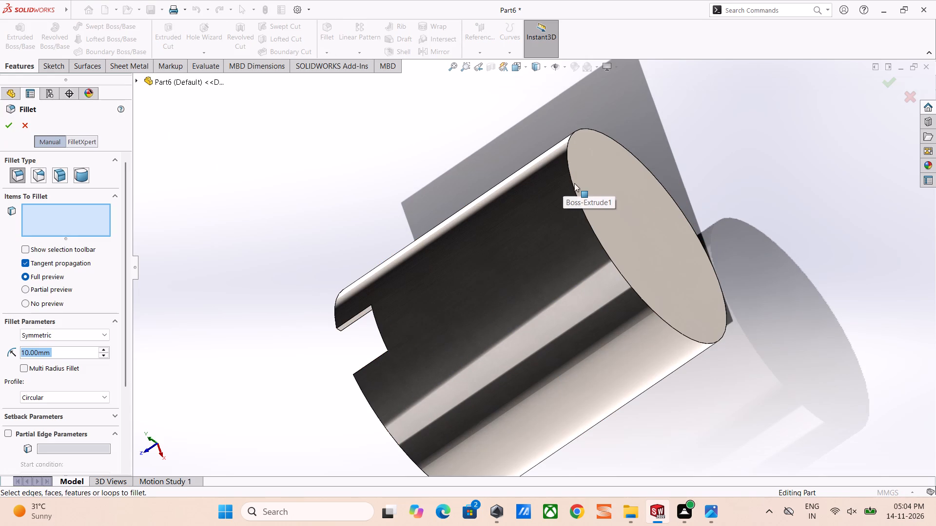
key(2)
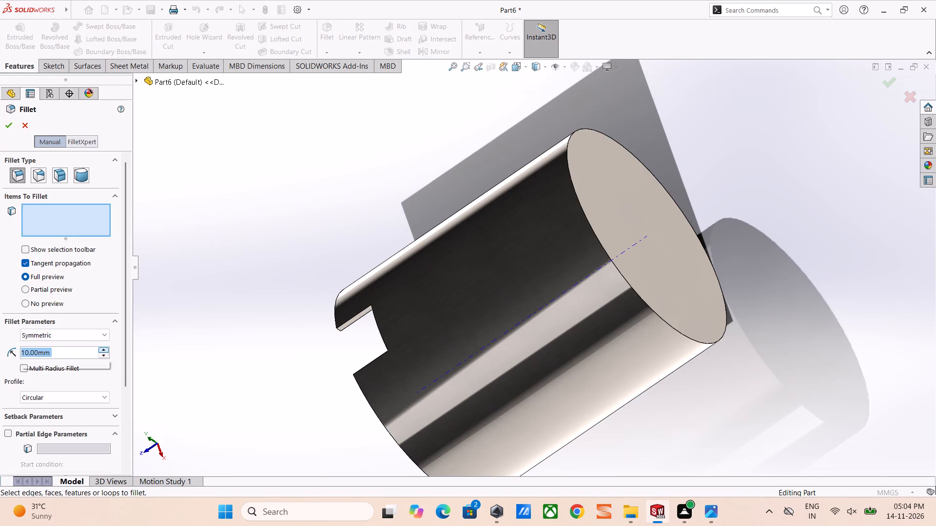
key(Return)
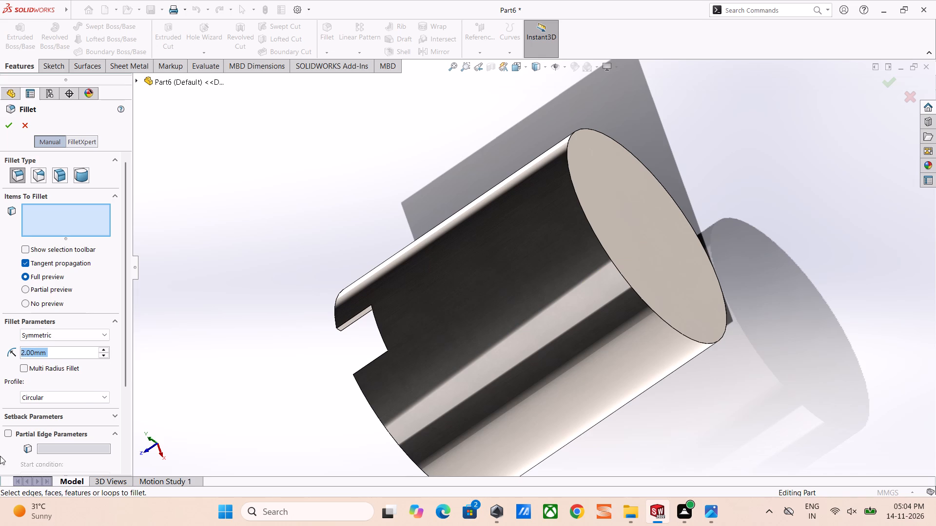
click(576, 194)
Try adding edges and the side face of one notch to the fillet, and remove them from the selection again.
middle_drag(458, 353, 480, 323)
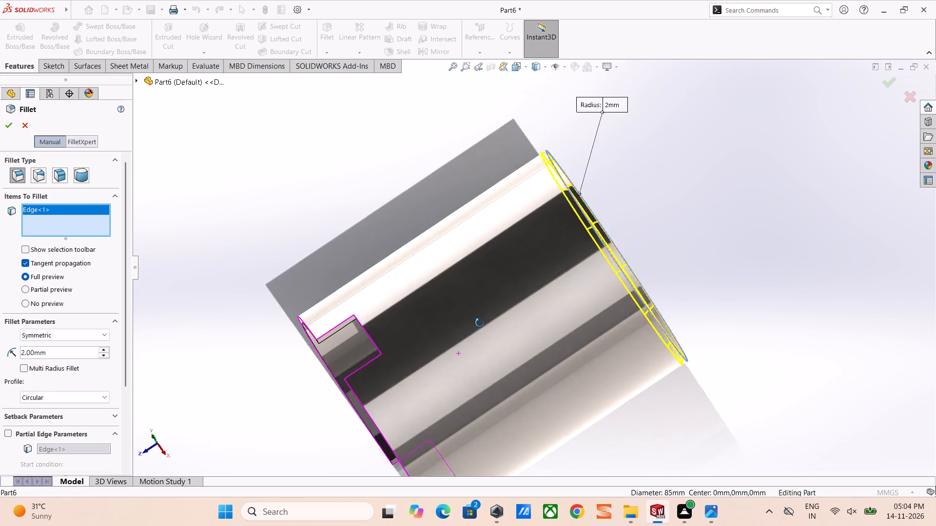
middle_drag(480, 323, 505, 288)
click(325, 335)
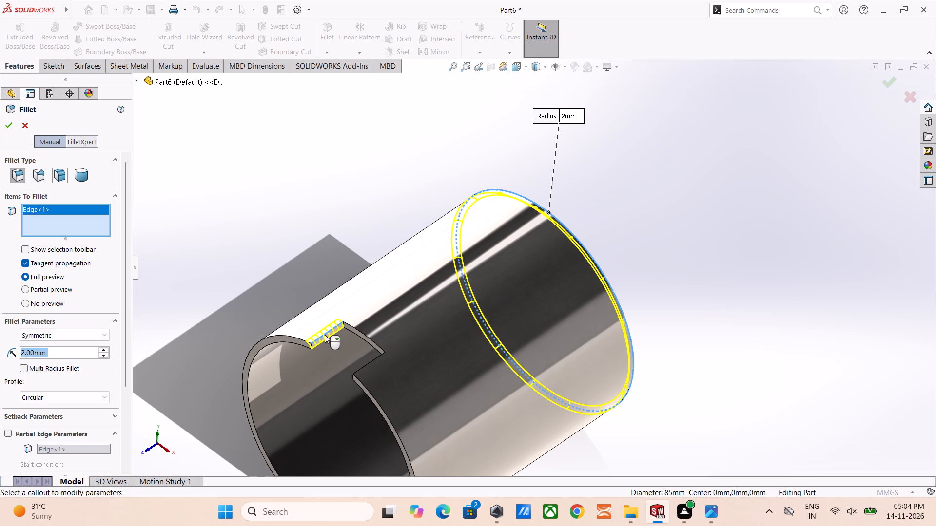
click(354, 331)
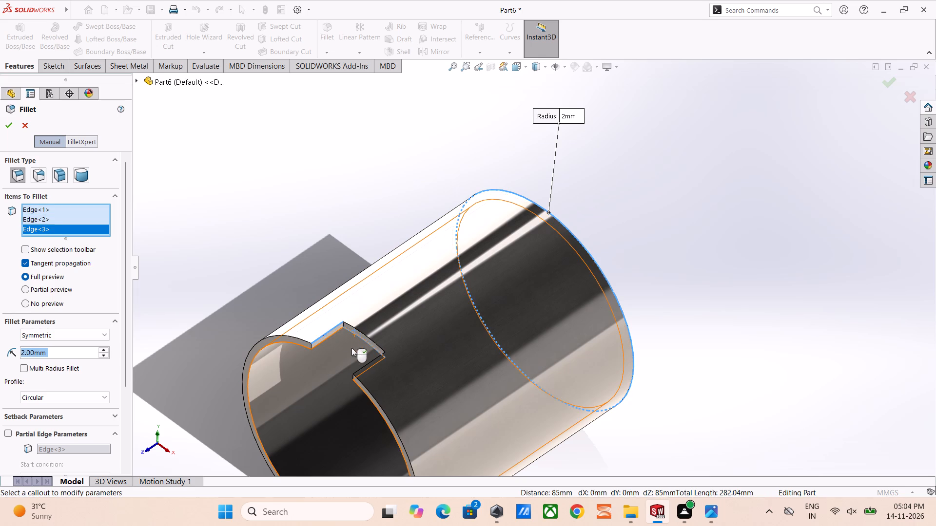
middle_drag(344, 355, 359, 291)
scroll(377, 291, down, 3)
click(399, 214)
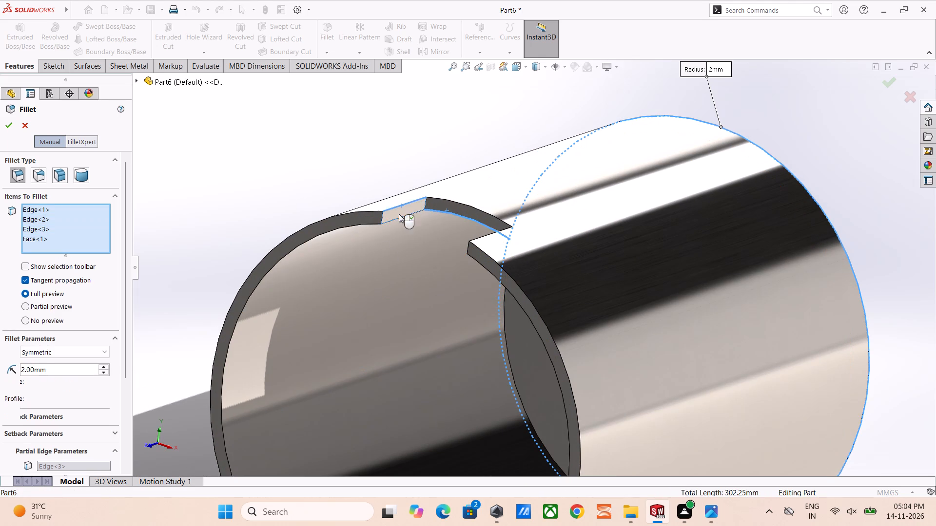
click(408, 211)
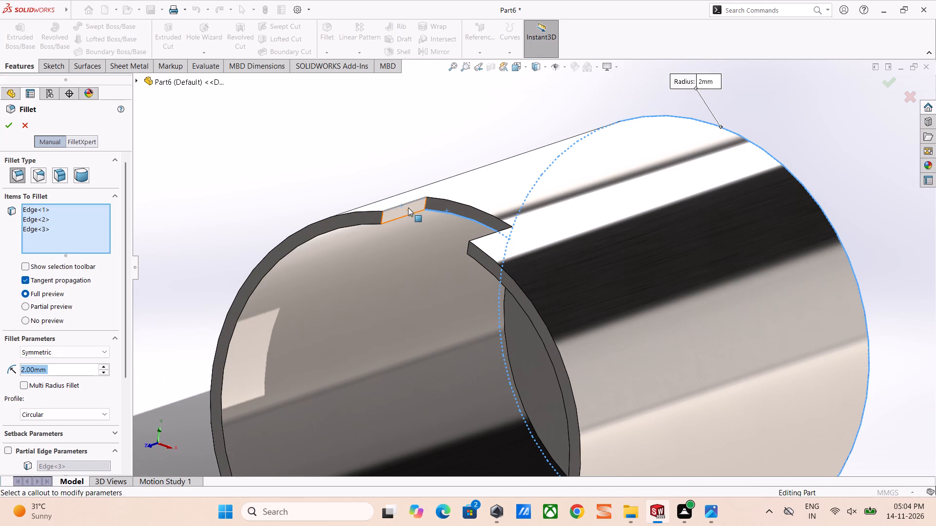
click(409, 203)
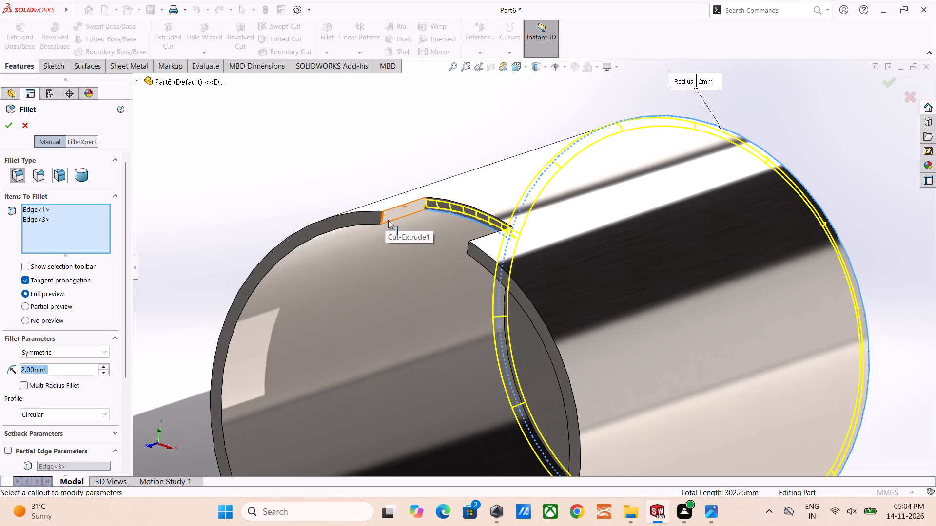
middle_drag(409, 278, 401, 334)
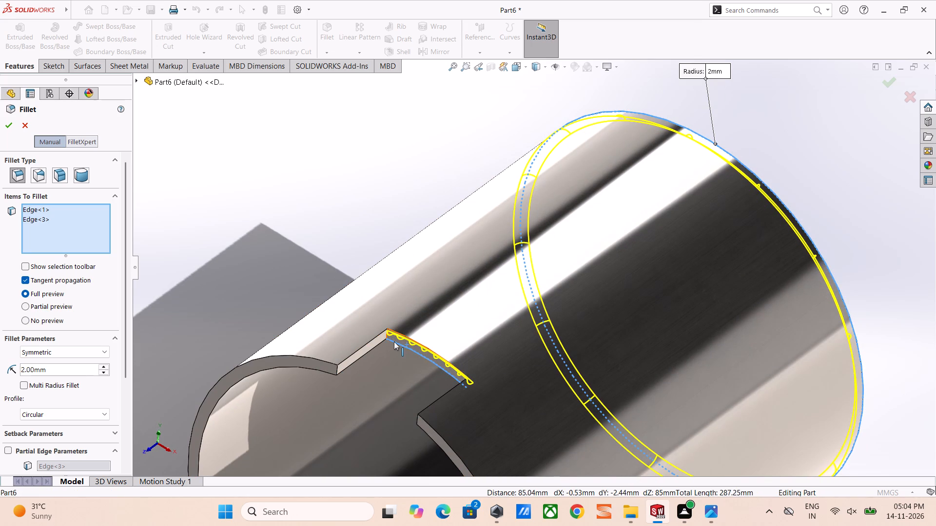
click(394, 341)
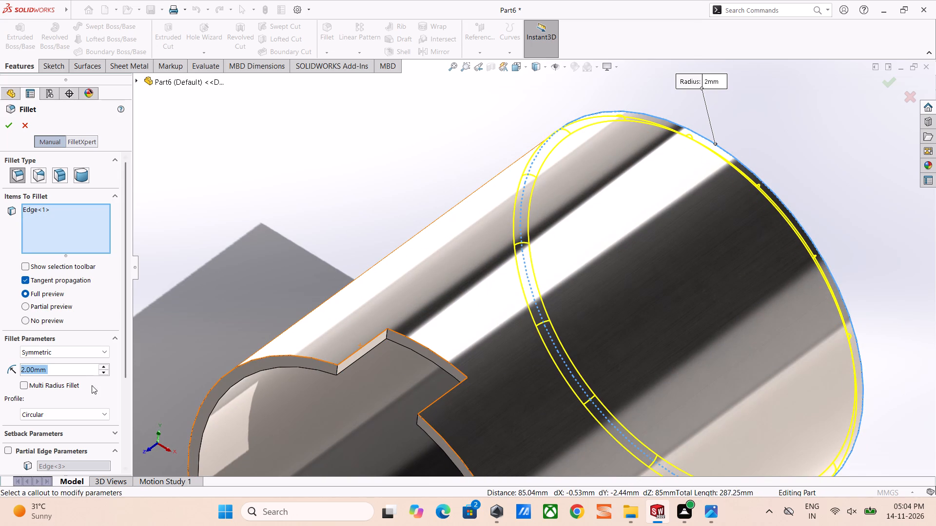
Set the fillet radius to 1 mm.
double_click(82, 370)
key(1)
key(Return)
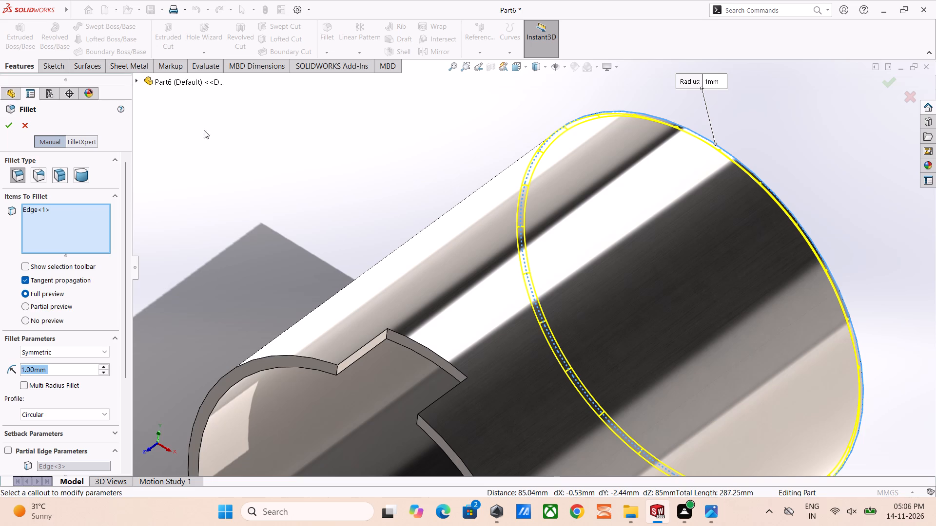
Add the three outer edges of one open-end notch, two straight and one curved, to the fillet selection.
scroll(66, 117, up, 2)
scroll(213, 208, up, 3)
scroll(364, 216, down, 2)
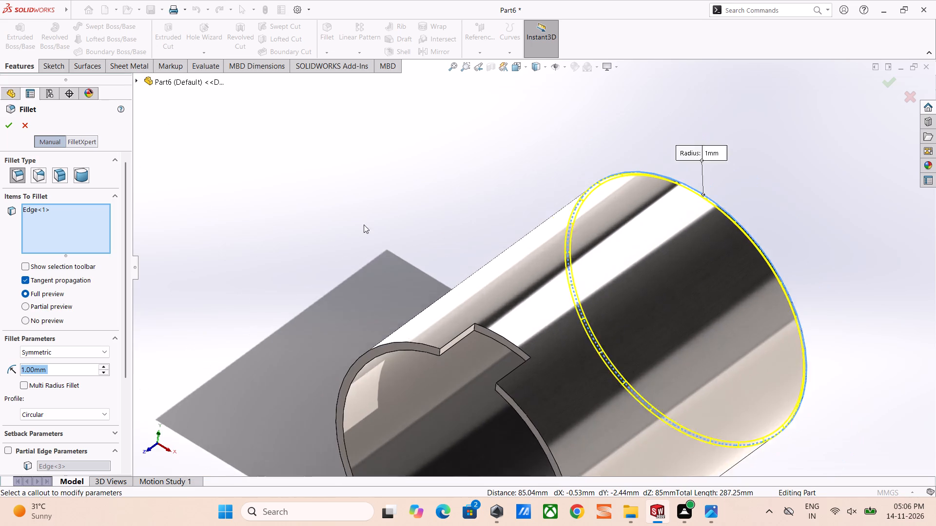
scroll(364, 225, down, 1)
scroll(527, 341, up, 2)
scroll(469, 400, down, 3)
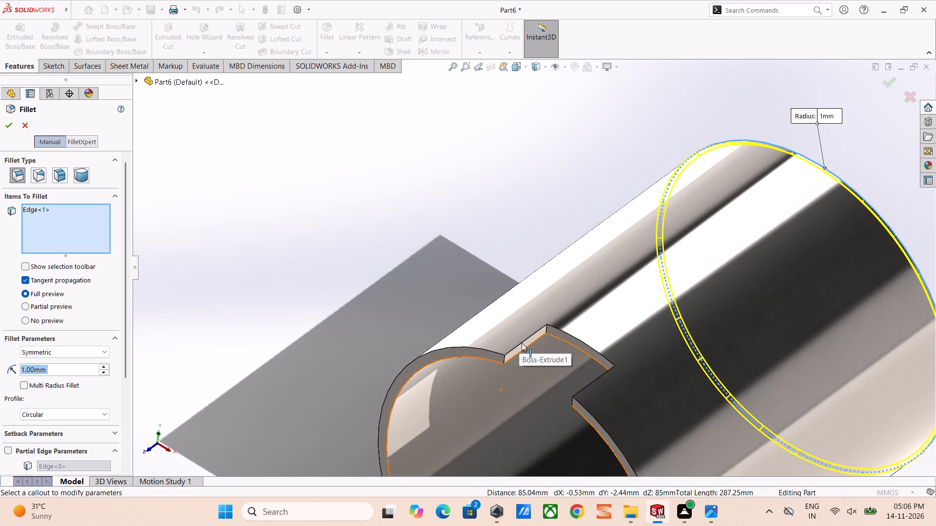
click(522, 343)
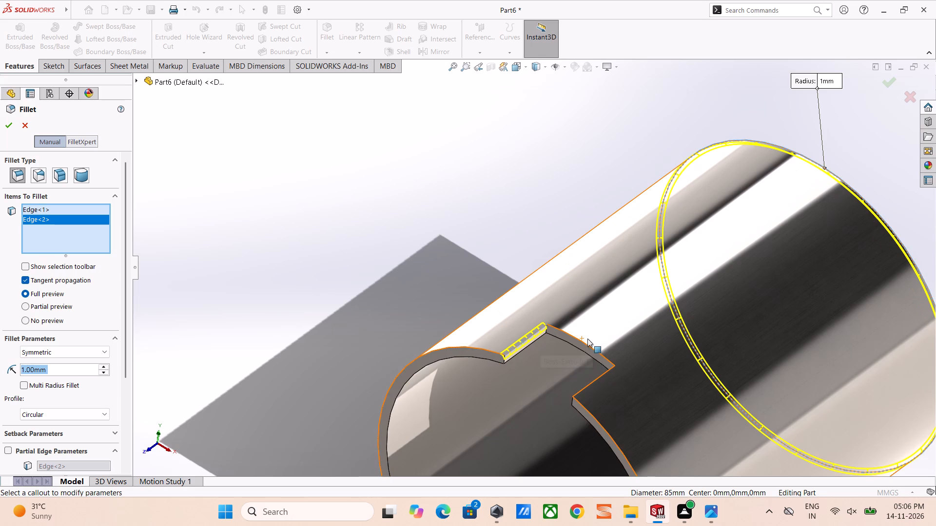
click(588, 344)
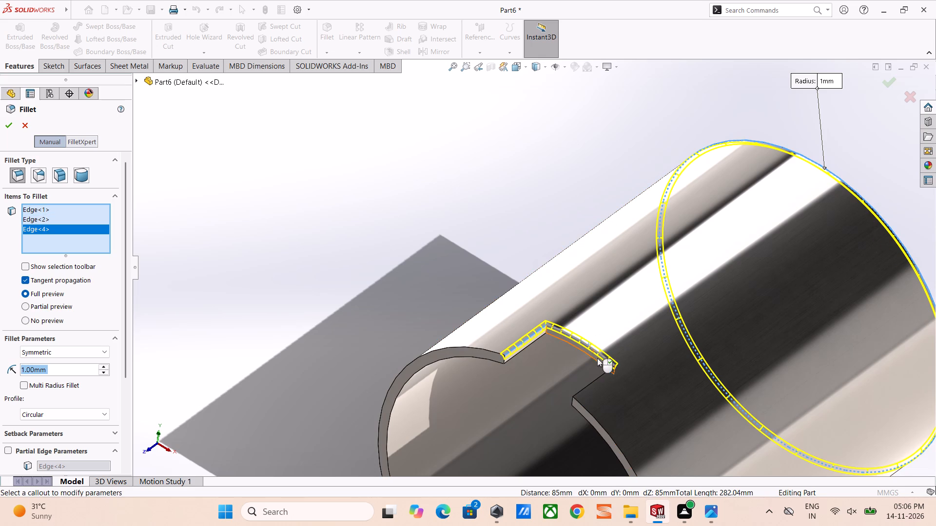
click(600, 376)
Add one straight inner edge and the curved inner edge of the same notch to the fillet selection.
middle_drag(534, 355, 484, 242)
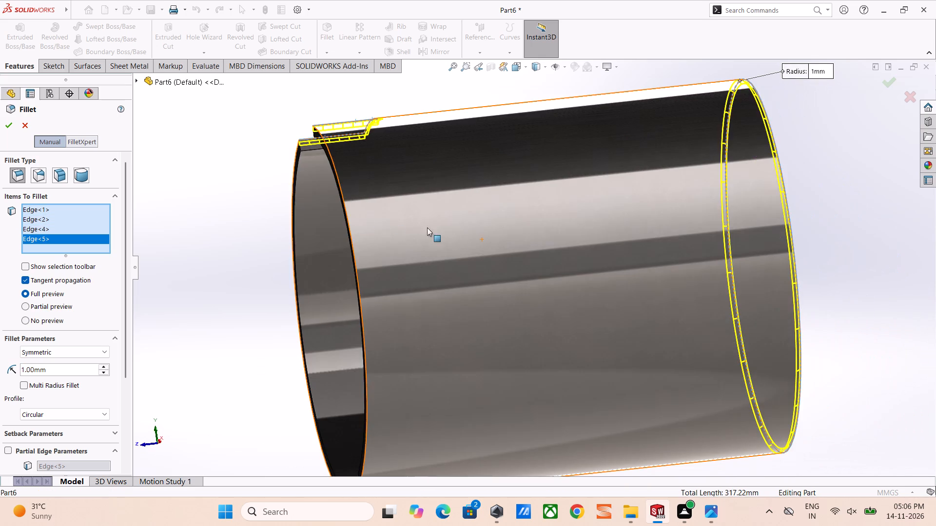
scroll(317, 175, down, 3)
click(346, 155)
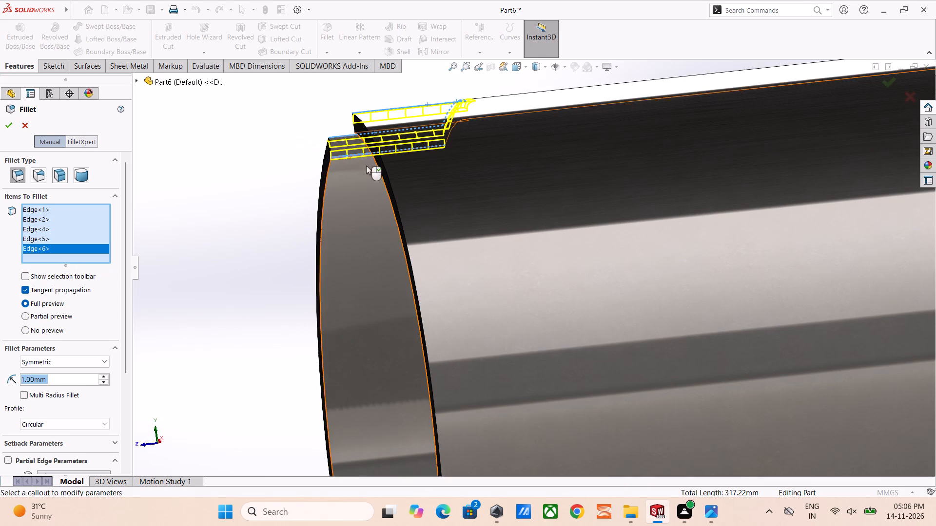
scroll(376, 183, up, 1)
middle_drag(378, 187, 441, 230)
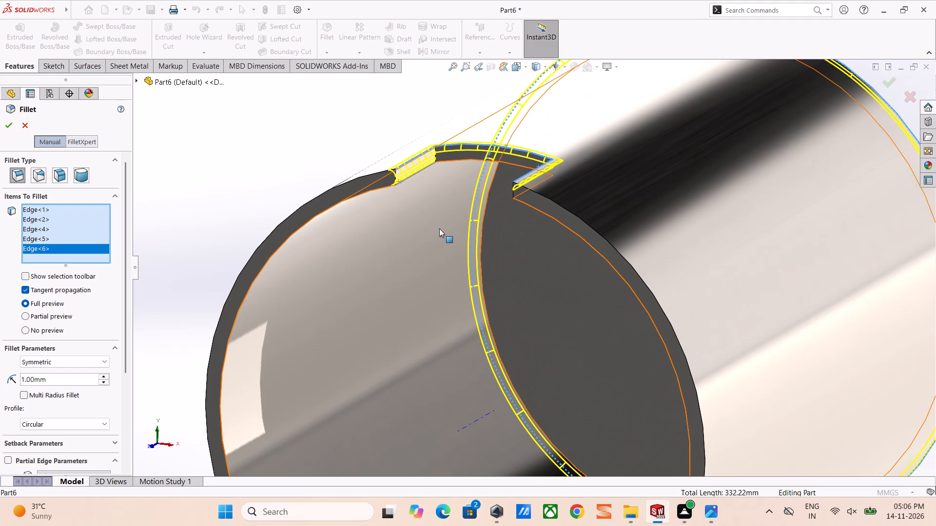
click(458, 160)
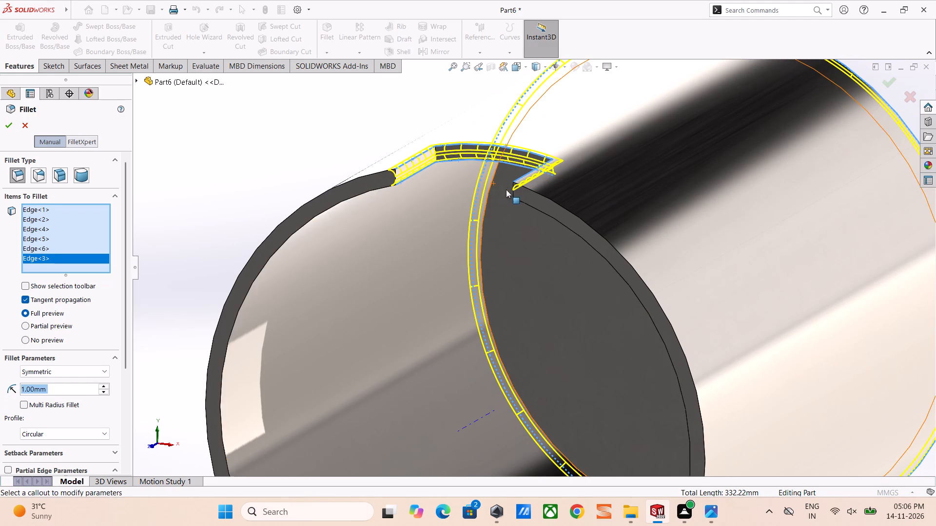
Add the tube's inner cylindrical face to the selection and apply the 1 mm fillet.
middle_drag(505, 190, 567, 176)
scroll(569, 177, up, 4)
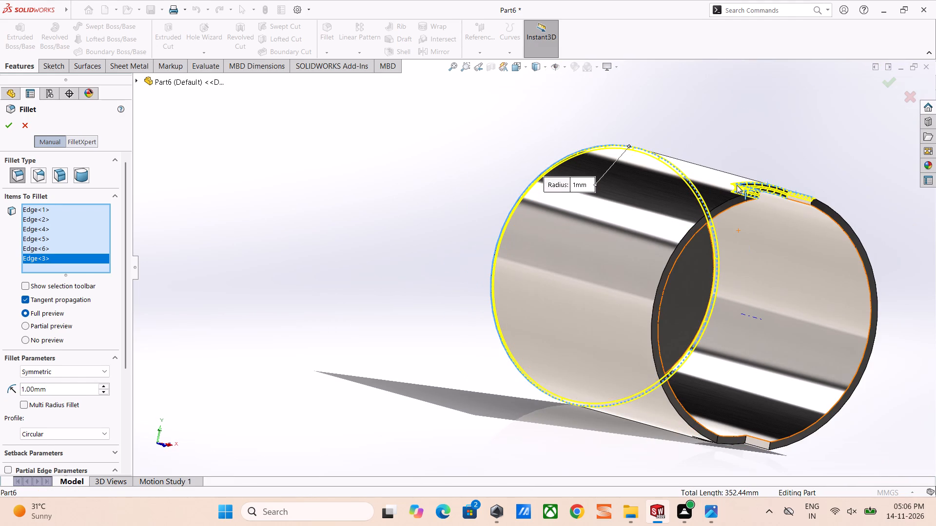
middle_drag(803, 203, 782, 218)
scroll(776, 218, down, 5)
scroll(639, 219, down, 3)
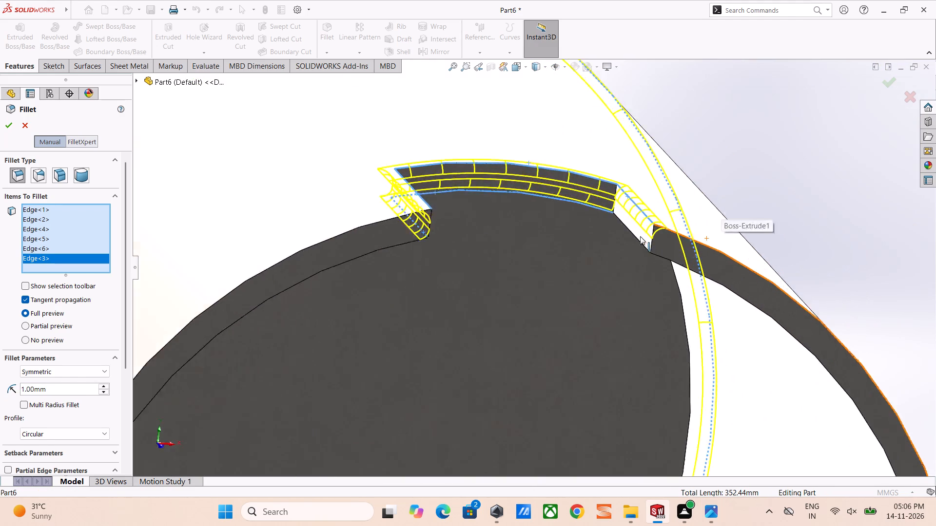
middle_drag(643, 238, 653, 246)
click(642, 255)
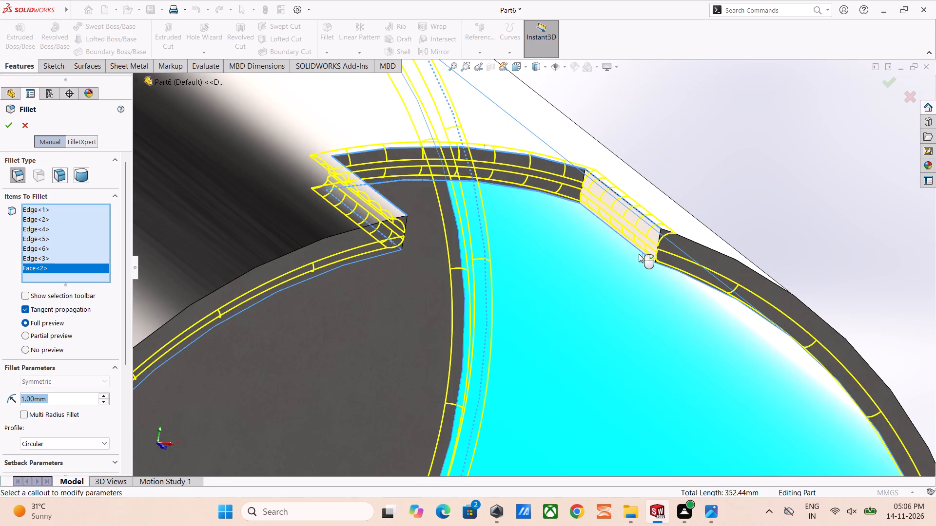
scroll(586, 219, up, 11)
middle_drag(651, 319, 614, 327)
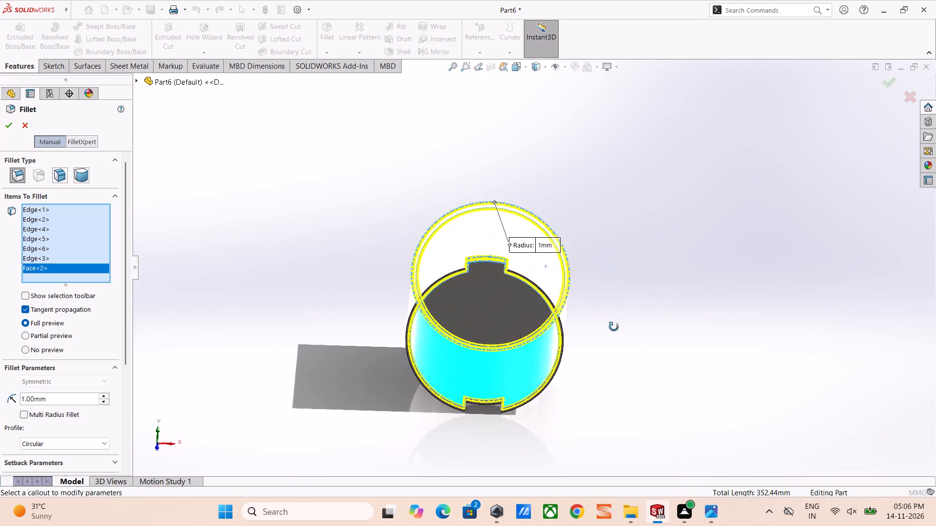
middle_drag(614, 327, 455, 358)
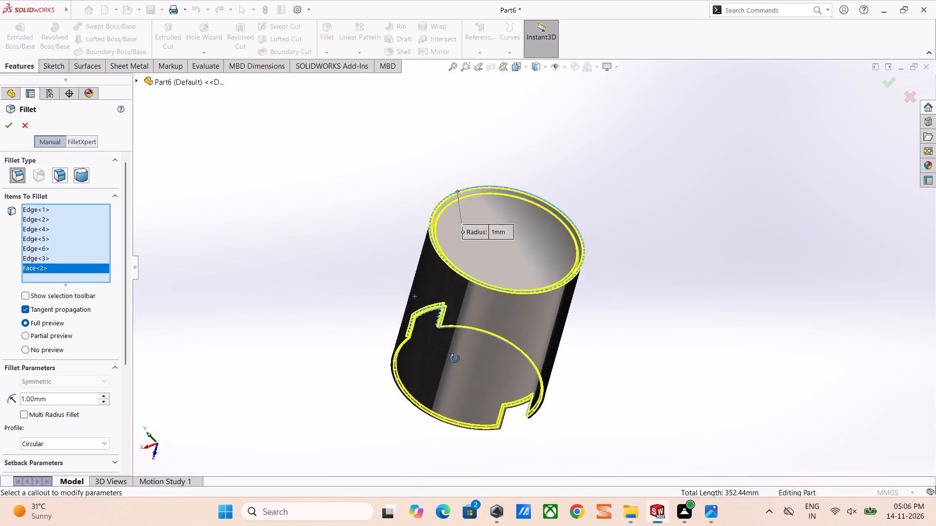
middle_drag(455, 358, 448, 350)
click(3, 127)
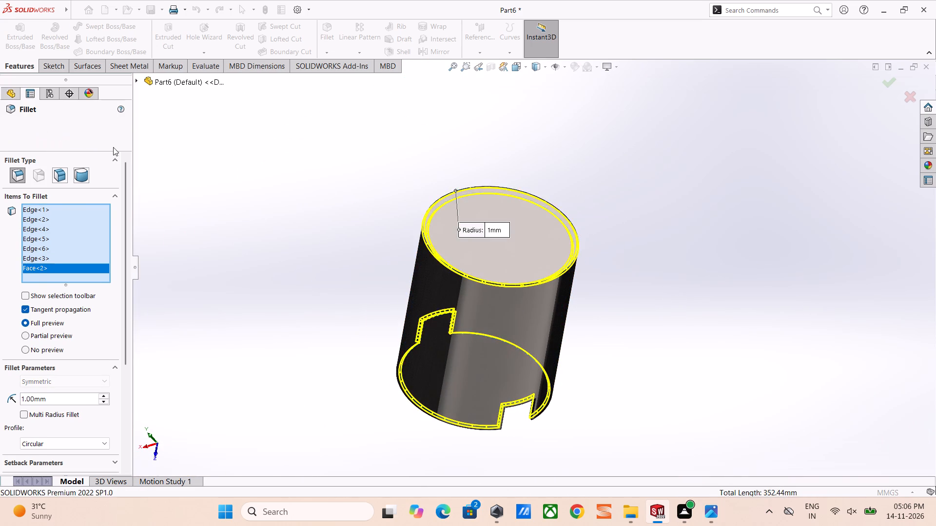
Inspect the filleted rim and notches at the tube's open end from several angles.
click(432, 204)
drag(330, 222, 334, 223)
middle_drag(459, 341, 348, 228)
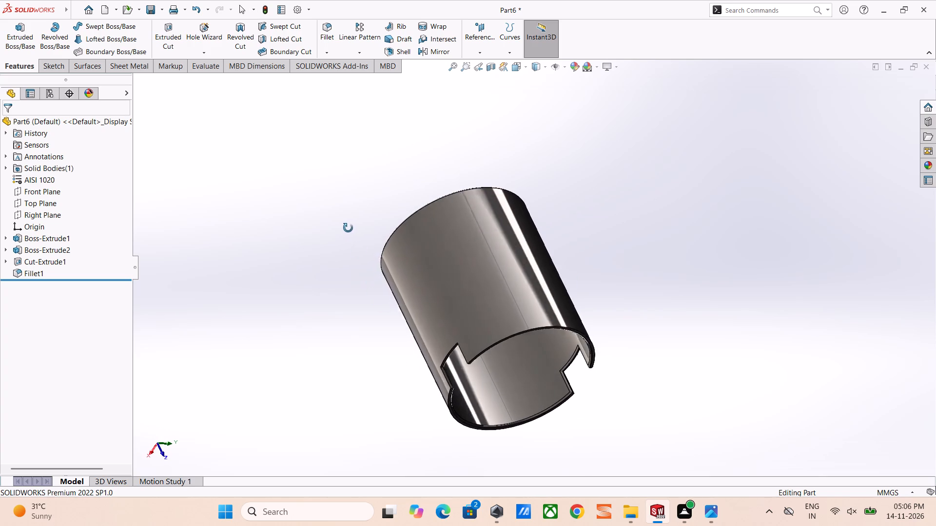
middle_drag(348, 228, 347, 227)
scroll(456, 371, down, 7)
middle_drag(424, 319, 394, 239)
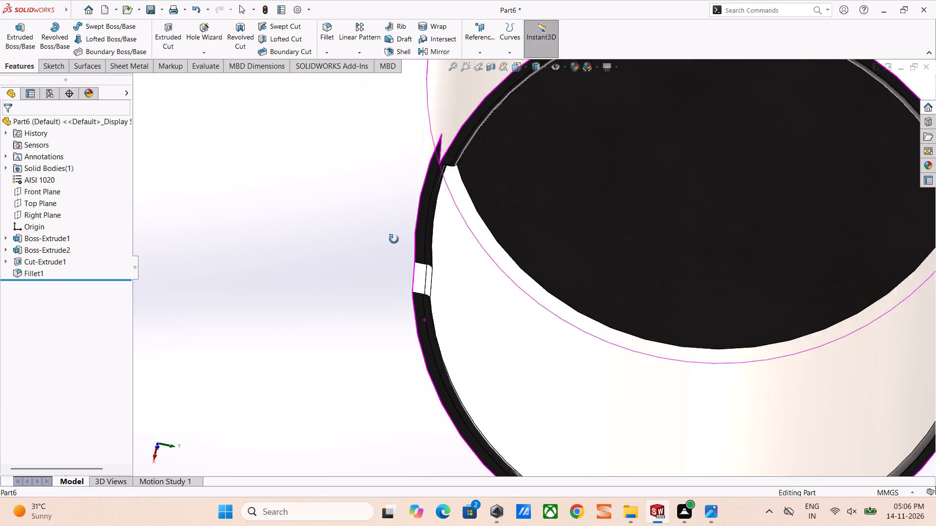
middle_drag(394, 239, 397, 161)
scroll(397, 160, up, 1)
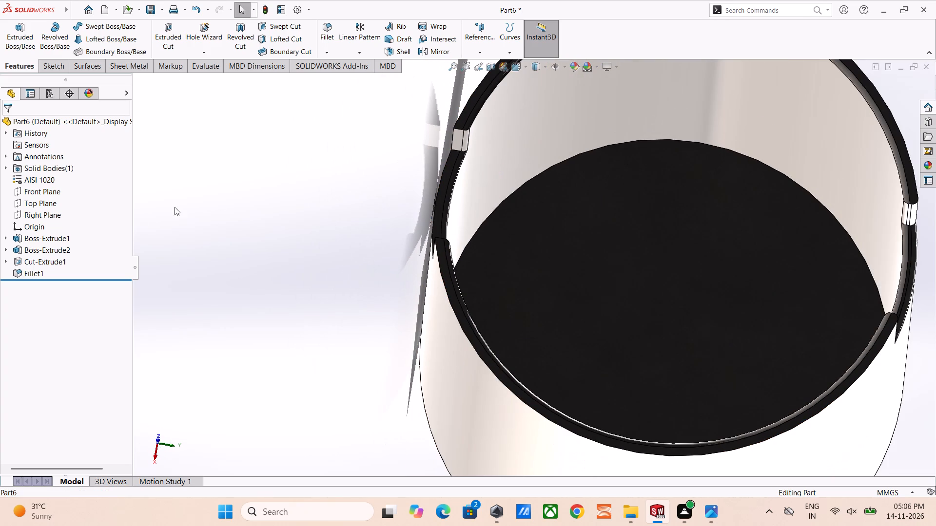
Edit the existing 1 mm fillet to also include the tube's outer cylindrical face.
click(33, 274)
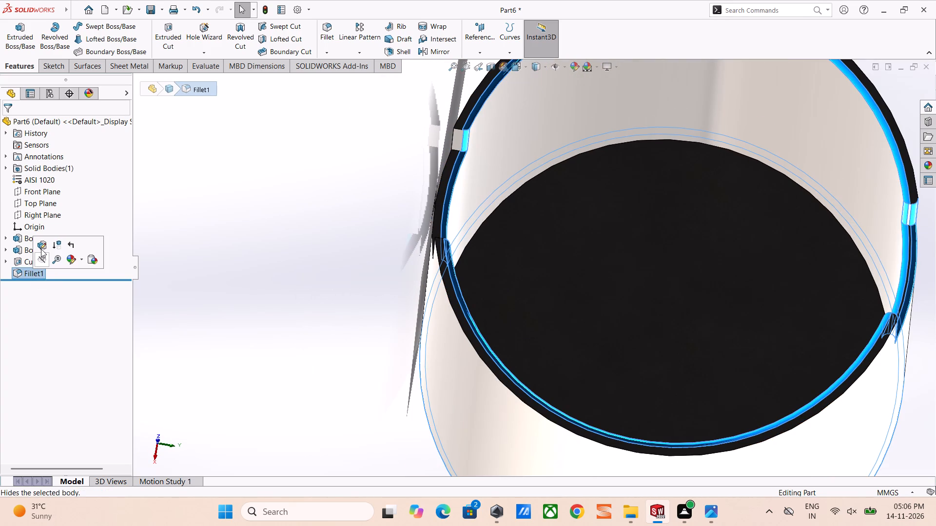
click(41, 249)
middle_drag(487, 151, 498, 158)
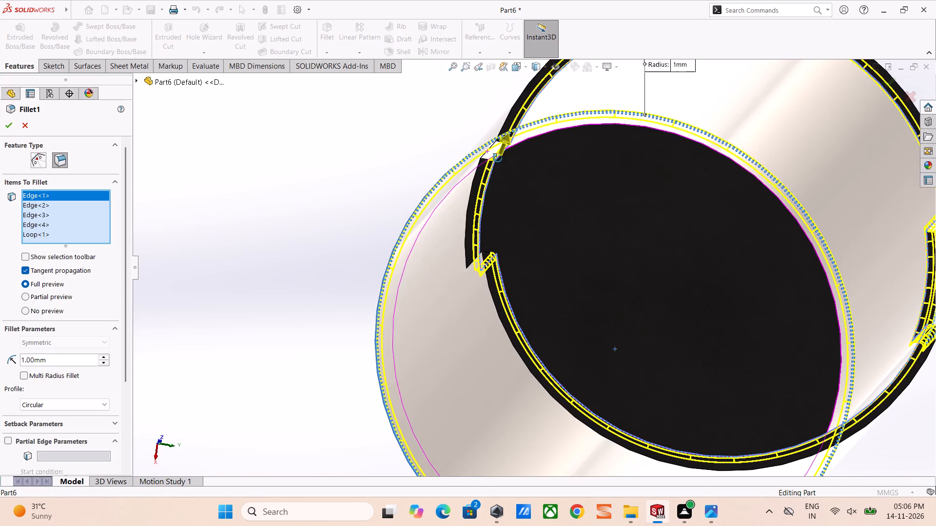
middle_drag(498, 158, 498, 158)
click(459, 188)
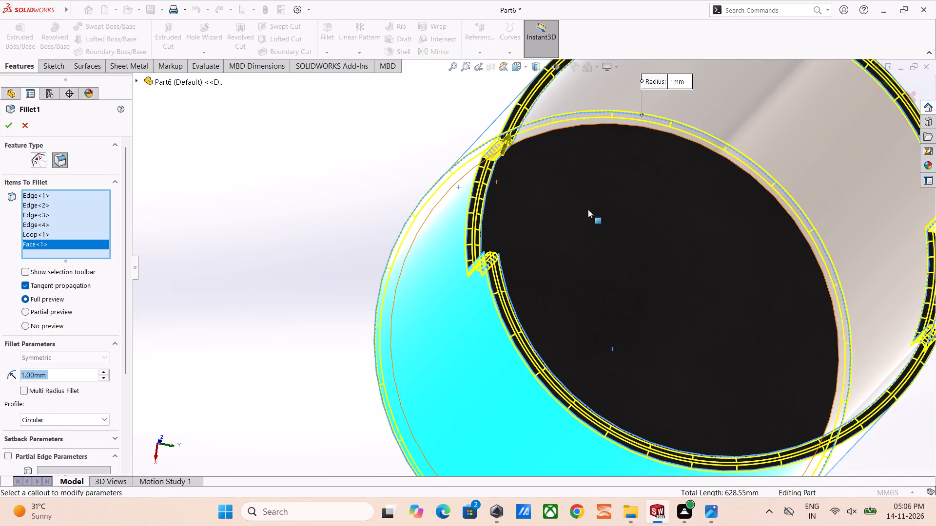
click(9, 129)
click(432, 140)
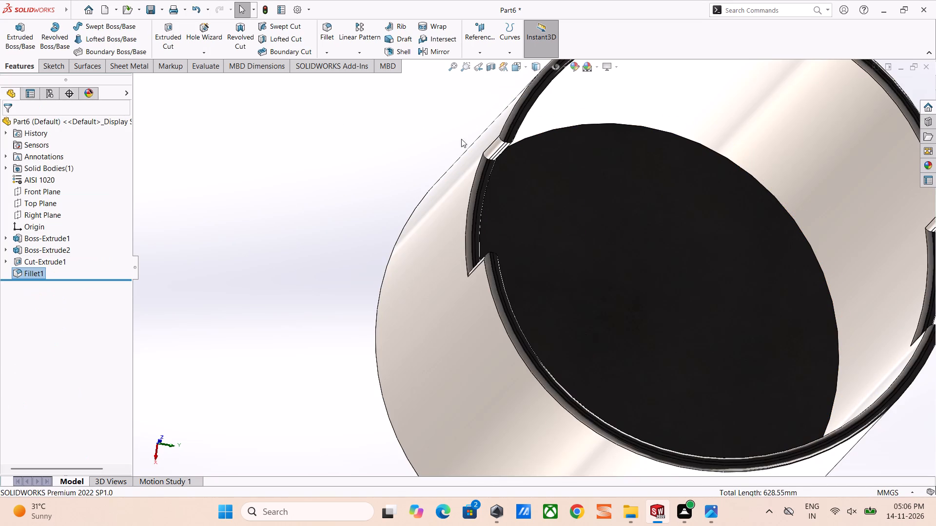
Inspect the filleted rim, the notches and the tube's outer surface from several angles and zoom levels.
middle_drag(599, 174, 563, 180)
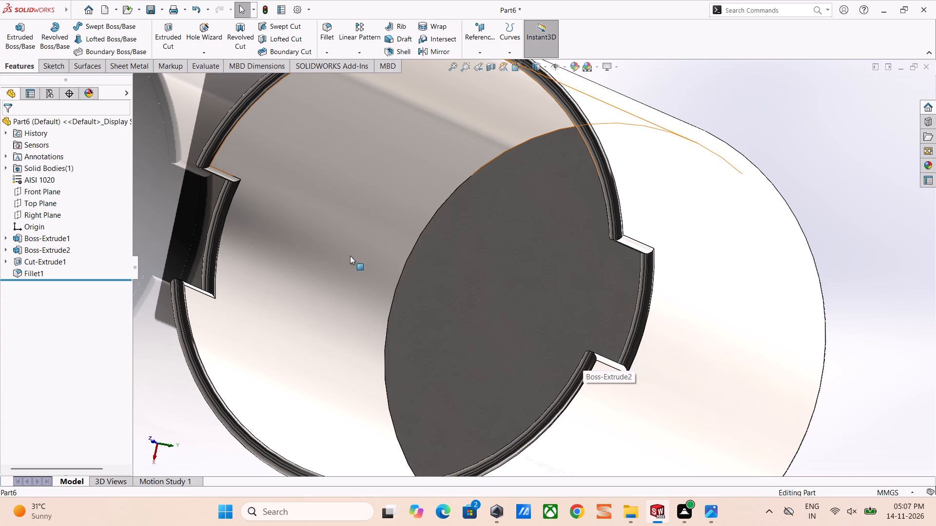
click(545, 66)
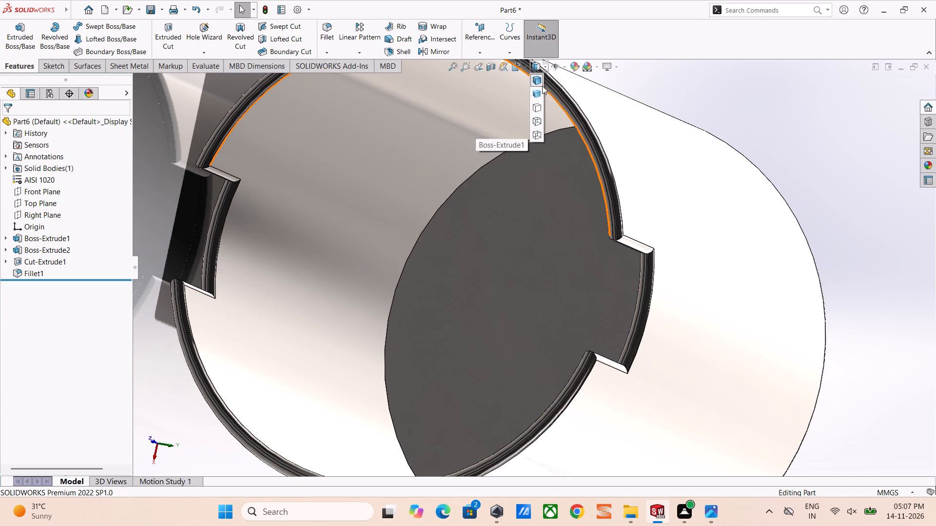
click(568, 93)
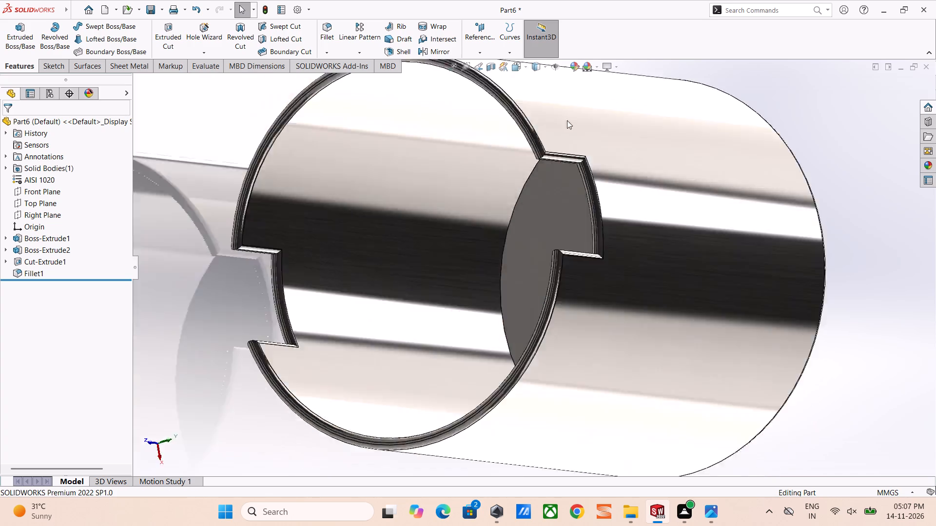
click(721, 209)
scroll(453, 264, down, 3)
scroll(425, 232, down, 4)
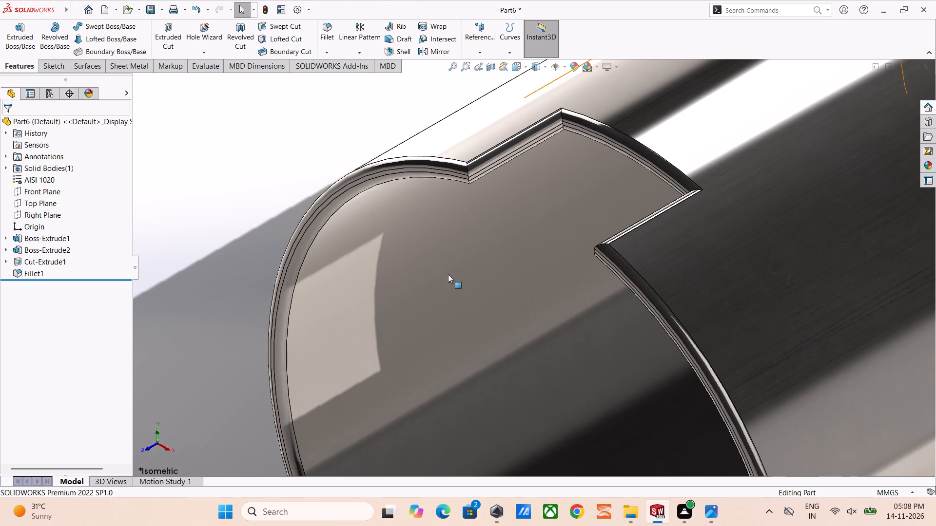
scroll(448, 274, up, 4)
scroll(487, 249, up, 3)
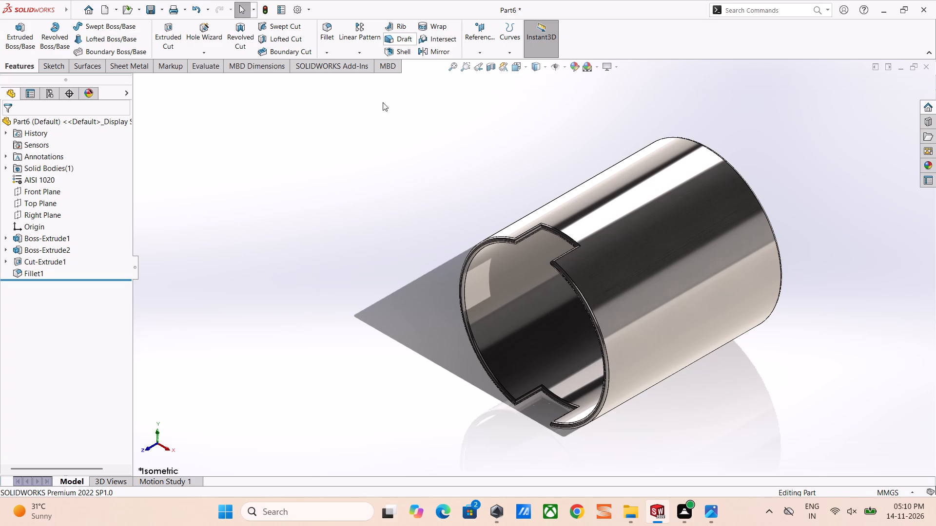
middle_drag(521, 186, 469, 155)
right_drag(508, 182, 459, 0)
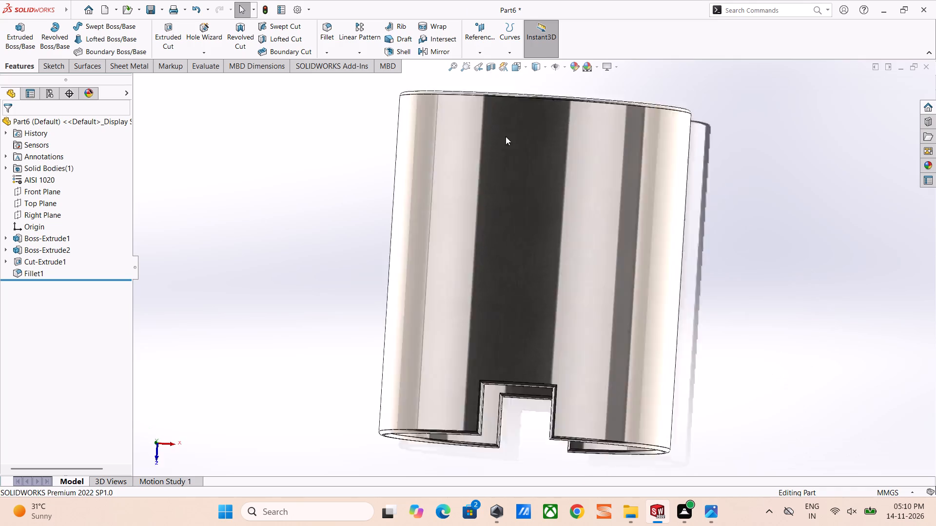
right_drag(572, 191, 402, 198)
right_drag(513, 220, 704, 243)
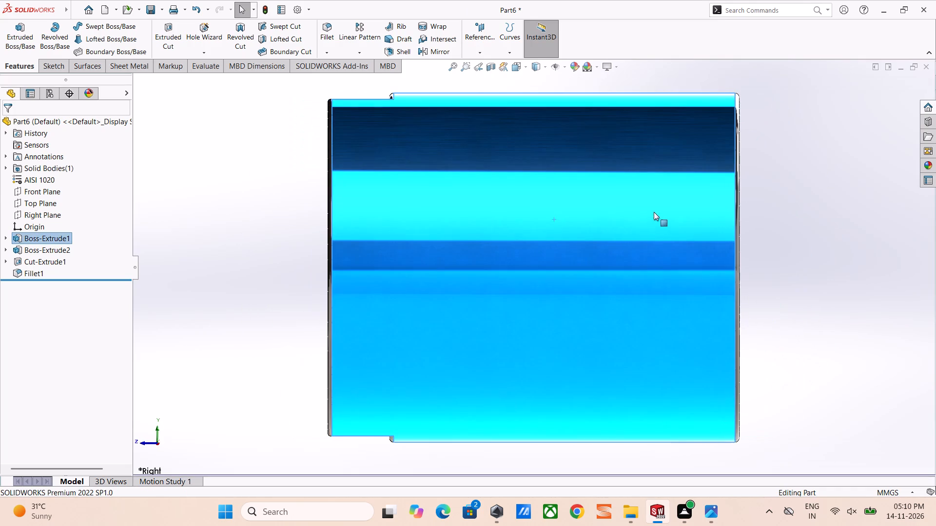
On the cylinder's closed end face, sketch a circle about 22 mm in diameter centred on the origin.
middle_drag(643, 192, 590, 223)
click(776, 131)
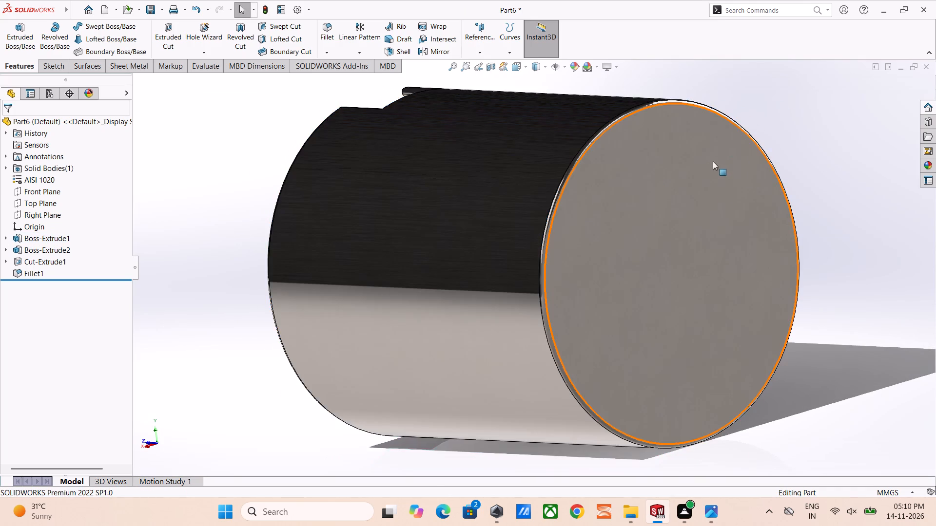
middle_drag(690, 180, 682, 233)
click(633, 269)
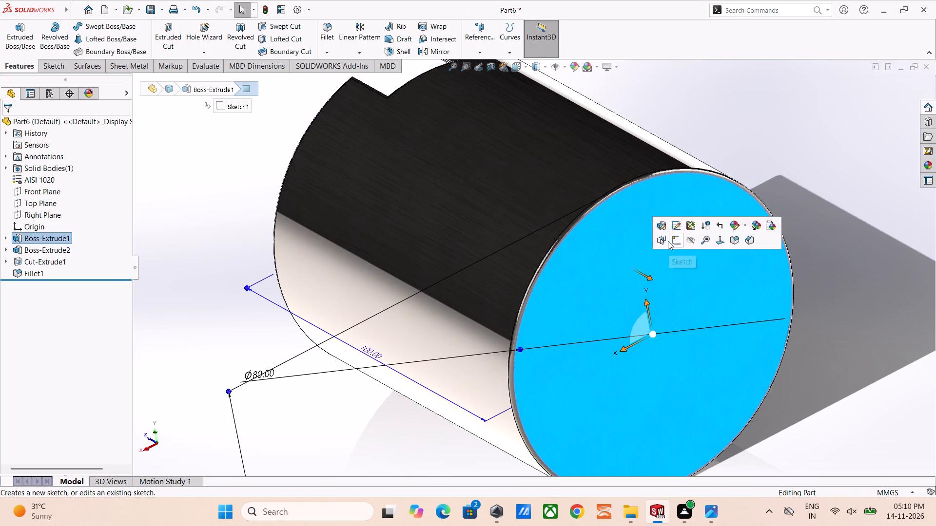
click(676, 239)
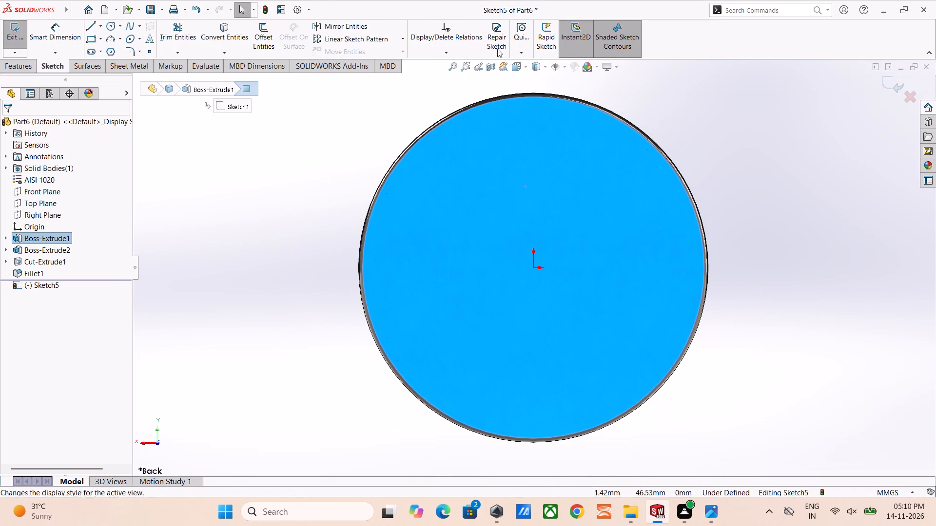
click(115, 29)
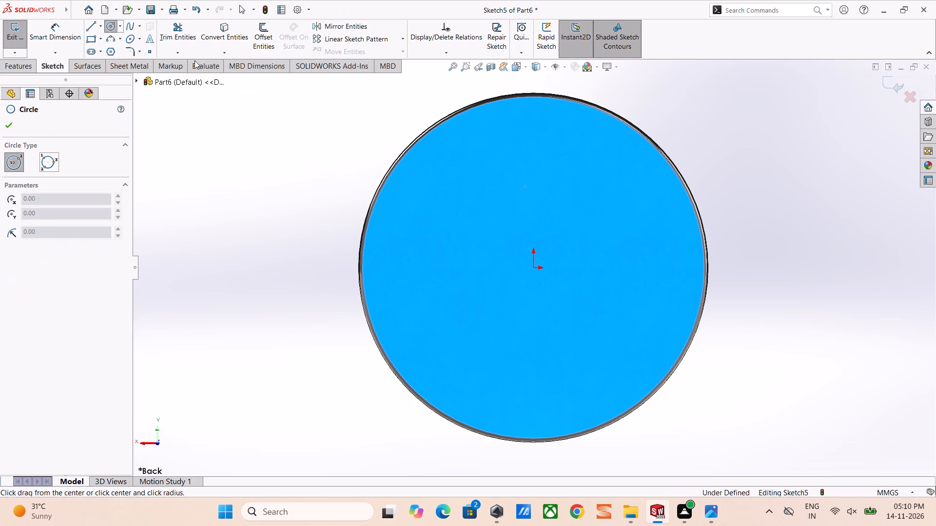
click(535, 269)
click(576, 282)
Dimension the circle's diameter as 20 mm.
right_drag(636, 275, 599, 156)
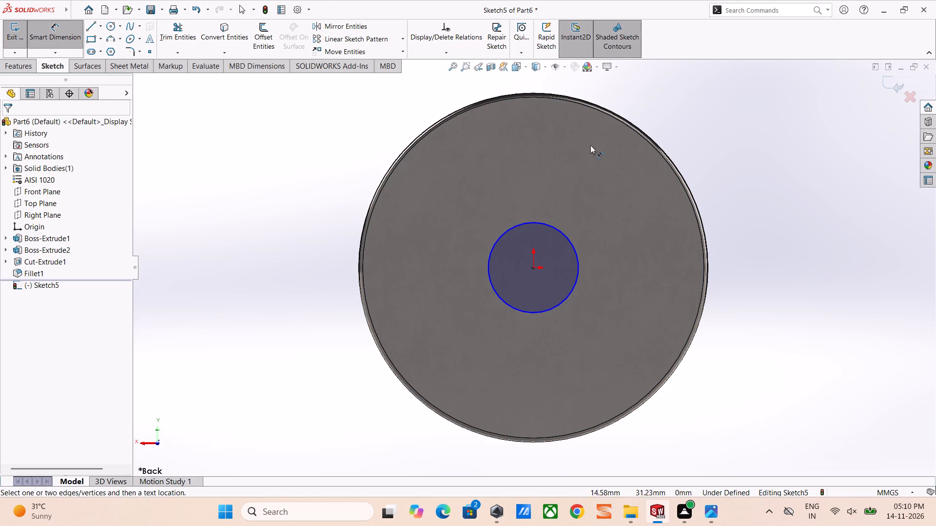
click(574, 244)
click(717, 174)
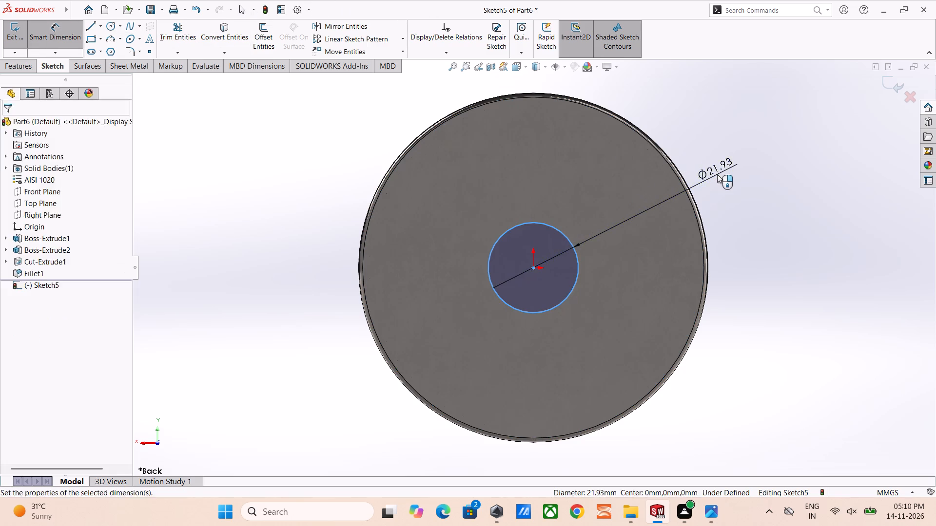
text(20)
key(Return)
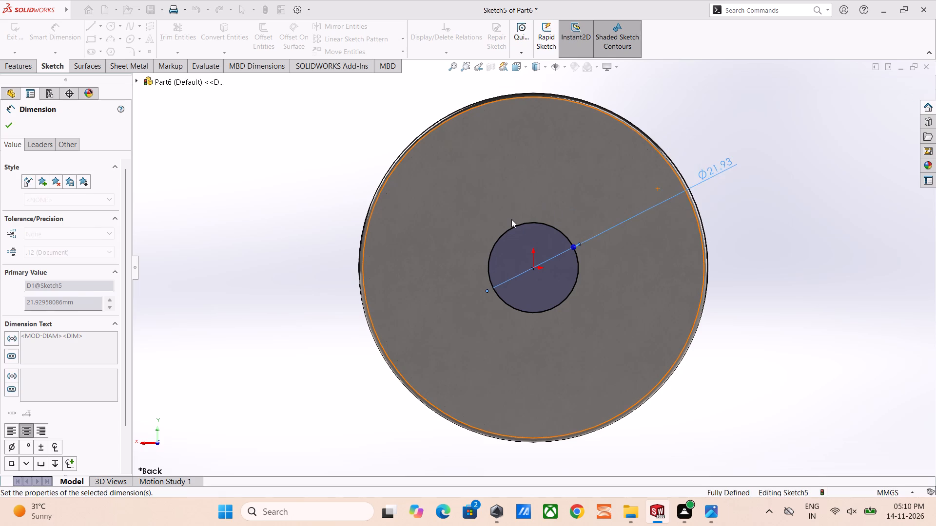
click(305, 184)
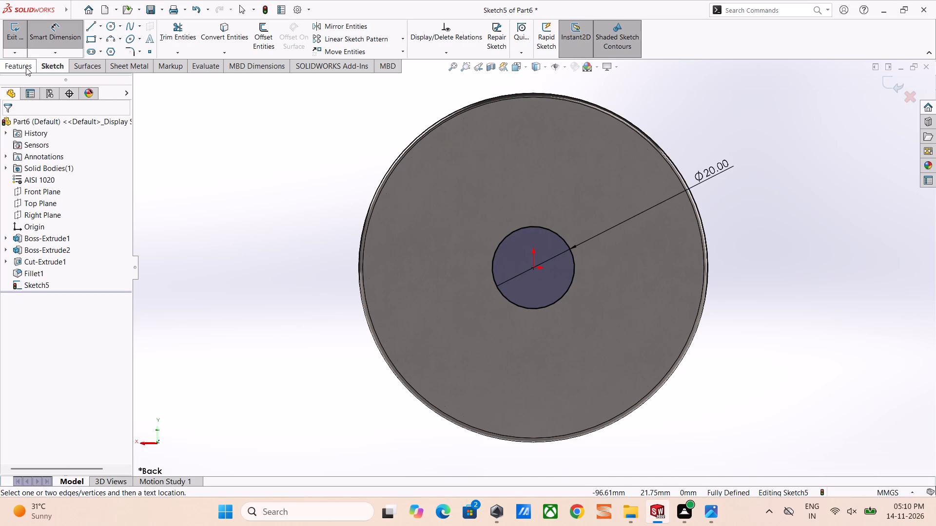
Extrude-cut the 20 mm circle with the Through All - Both end condition to open a hole in the closed end.
middle_drag(344, 180, 517, 336)
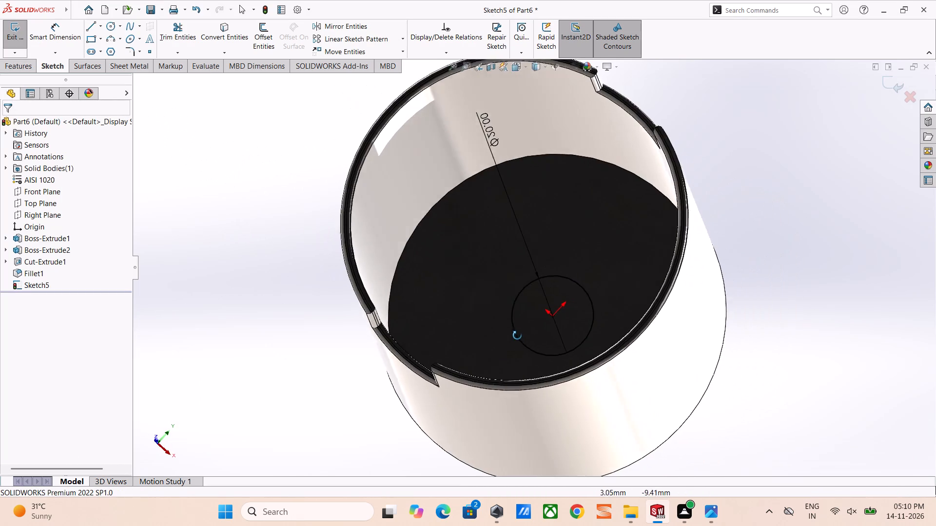
middle_drag(517, 336, 510, 326)
click(22, 66)
click(172, 32)
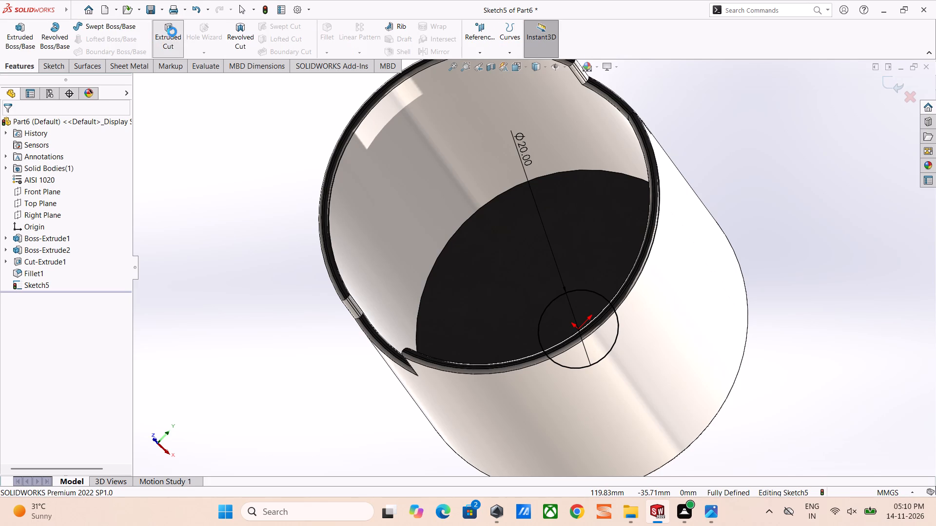
middle_drag(377, 201, 405, 219)
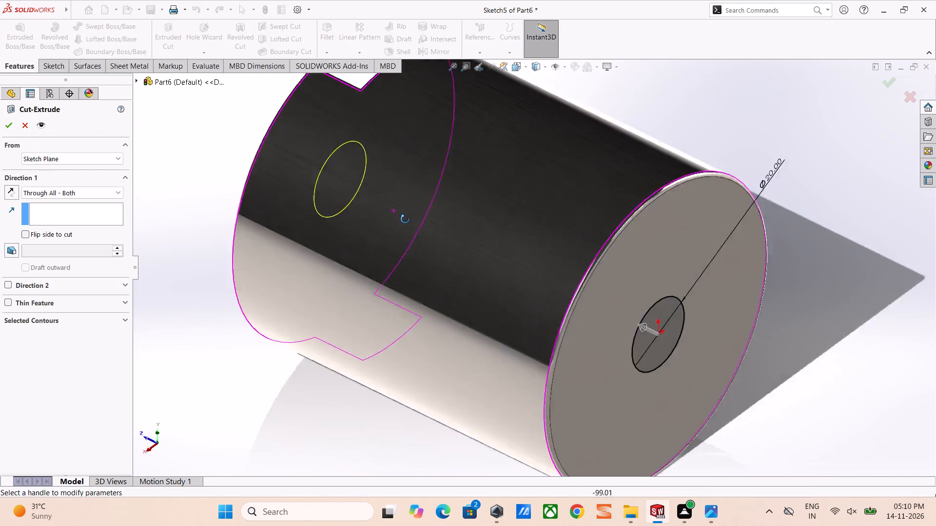
middle_drag(405, 219, 485, 257)
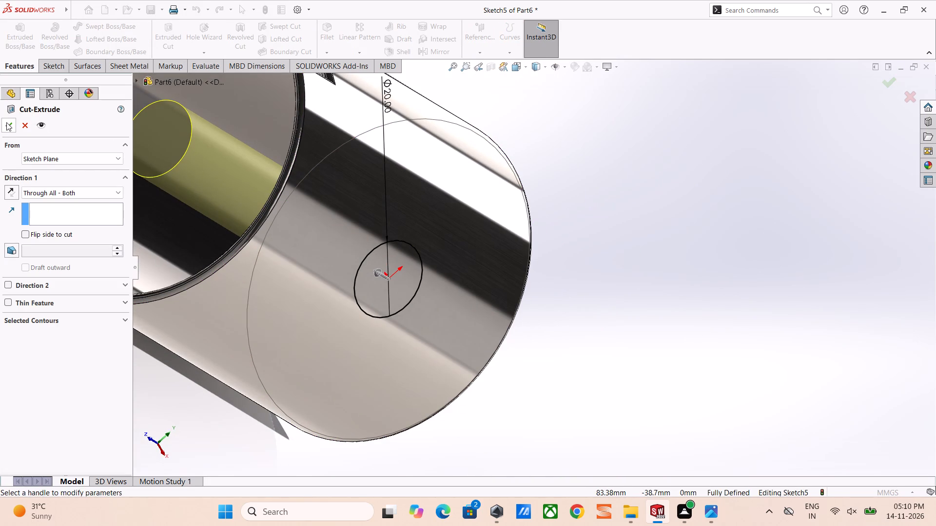
click(8, 122)
click(617, 201)
middle_drag(334, 195, 362, 228)
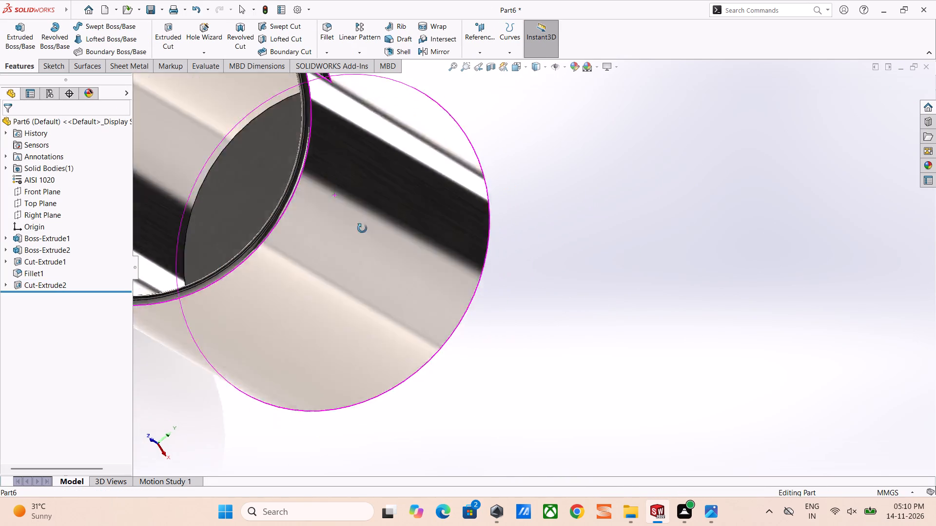
middle_drag(362, 228, 329, 216)
scroll(330, 215, up, 4)
middle_drag(457, 249, 384, 230)
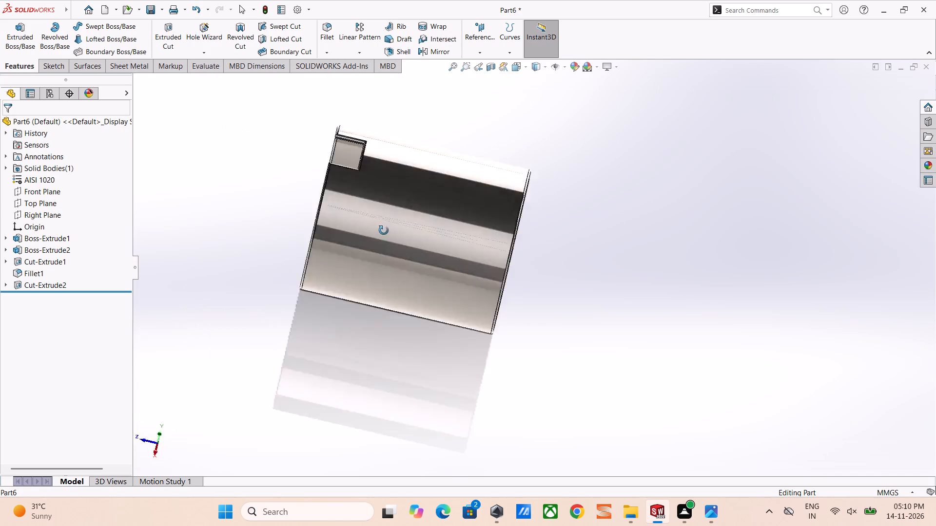
middle_drag(384, 230, 326, 191)
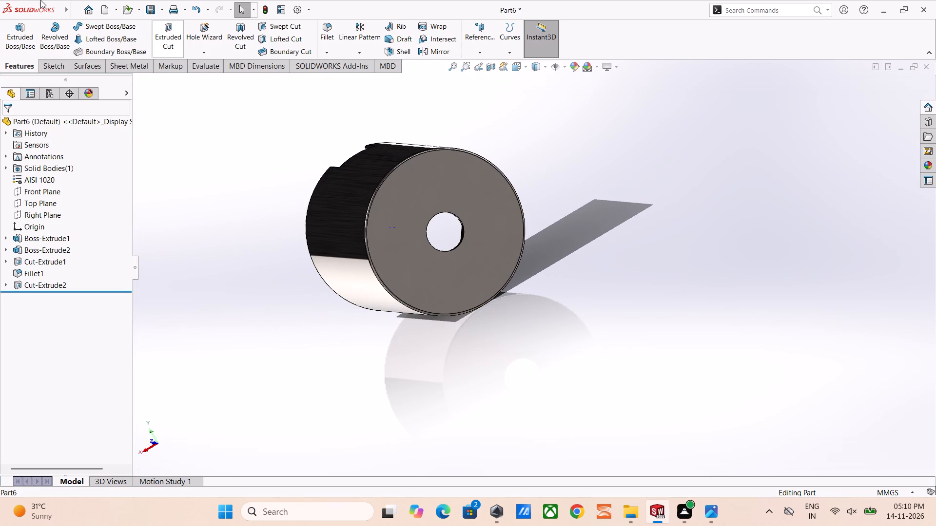
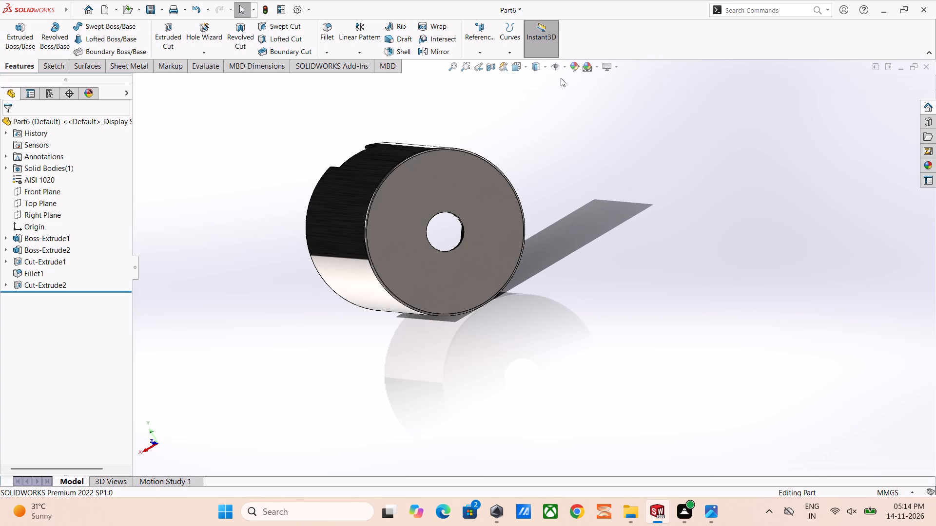
Inspect the cylinder's closed end, the new hole, the notches and the outer surface from several standard views.
middle_drag(423, 165, 467, 197)
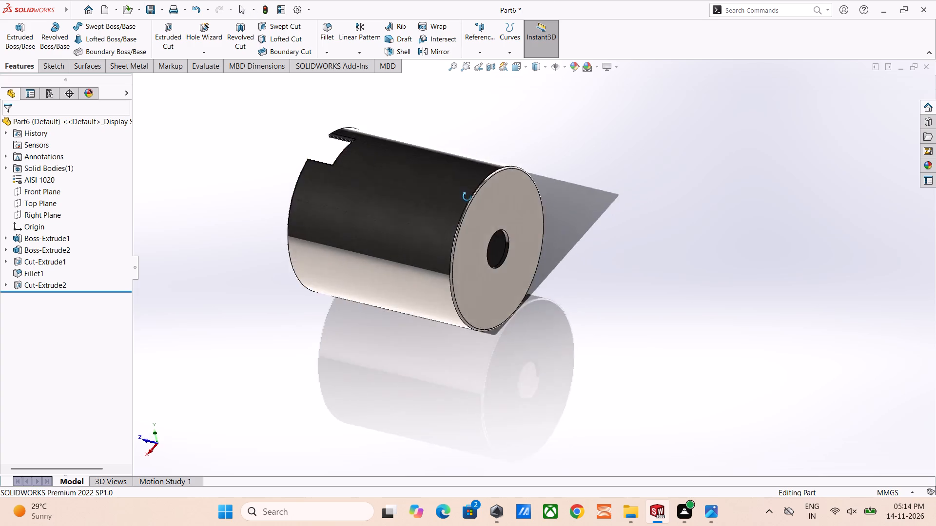
middle_drag(467, 197, 479, 213)
right_drag(497, 189, 500, 63)
right_drag(455, 220, 219, 198)
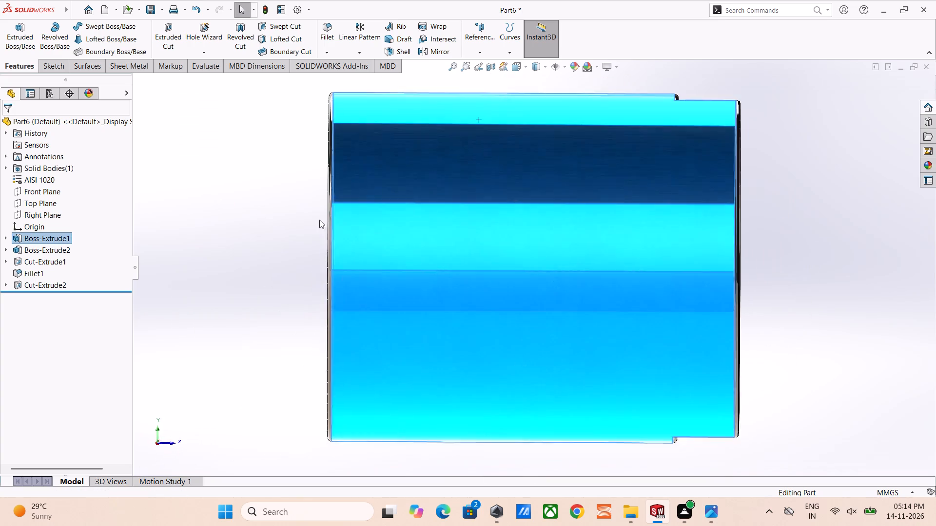
right_drag(287, 203, 571, 168)
right_drag(687, 183, 336, 112)
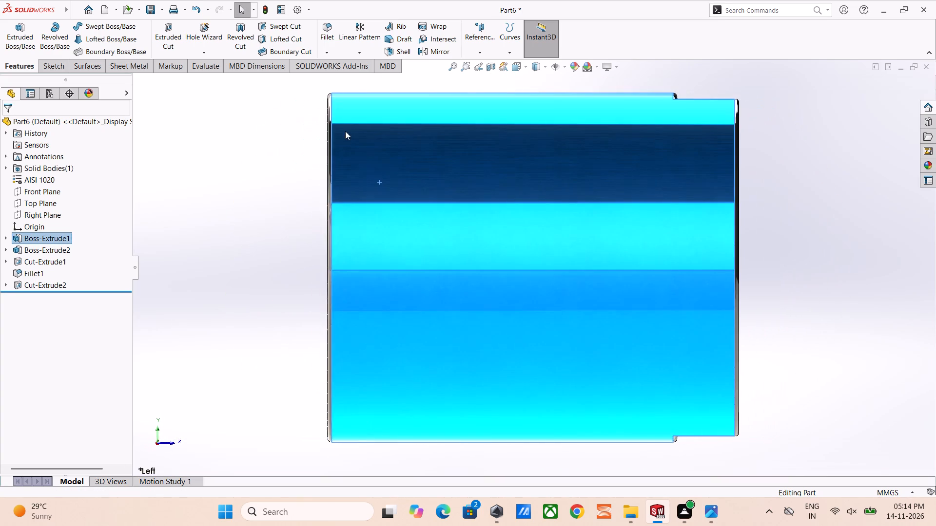
right_drag(303, 180, 612, 185)
right_drag(662, 195, 317, 152)
right_drag(295, 147, 627, 174)
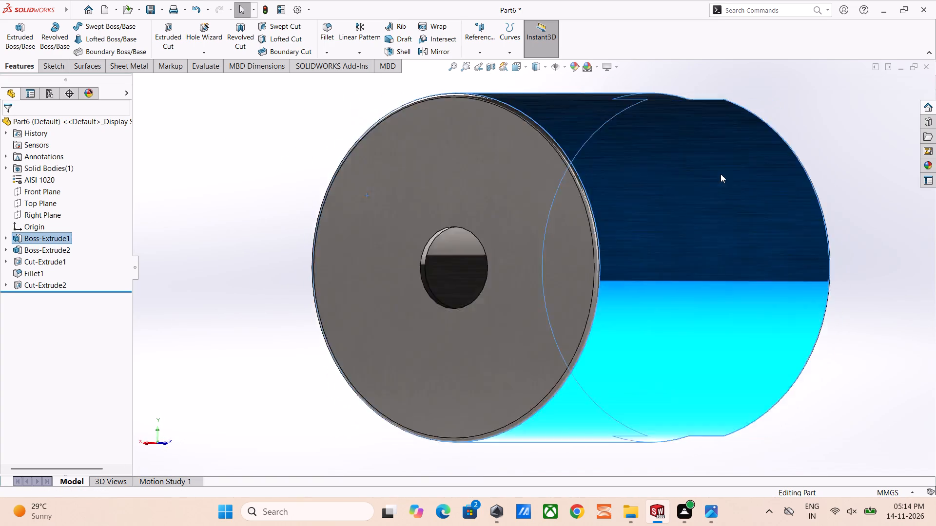
right_drag(712, 180, 321, 77)
right_drag(374, 270, 535, 353)
right_drag(546, 348, 491, 131)
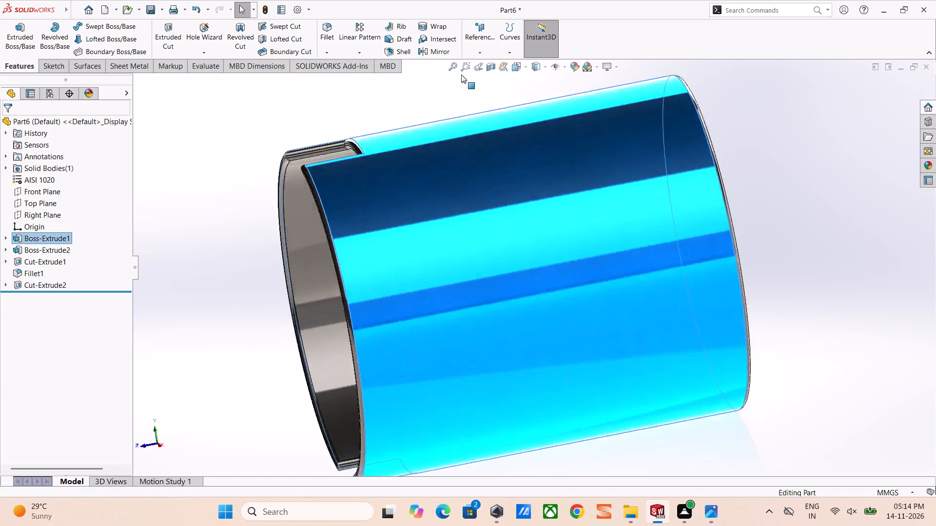
right_drag(432, 179, 386, 380)
right_drag(582, 264, 476, 244)
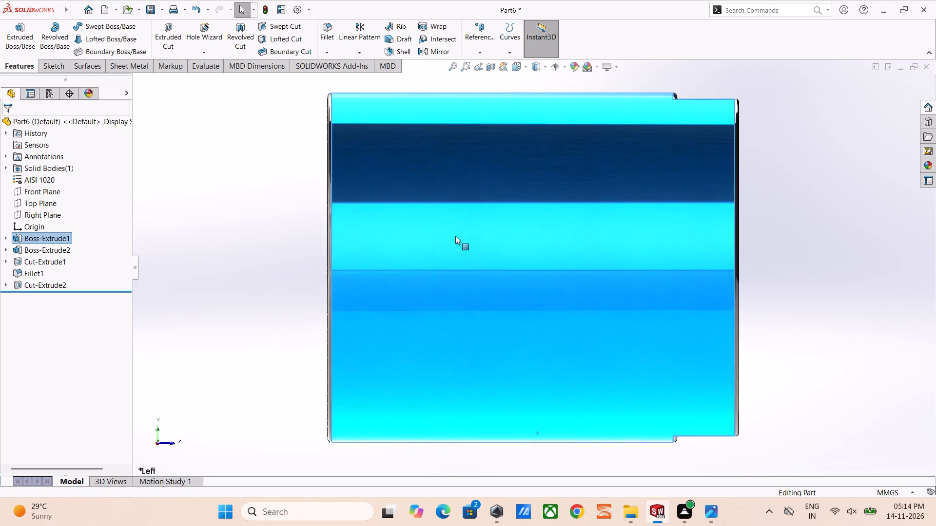
right_drag(455, 236, 611, 230)
right_drag(659, 238, 516, 247)
right_drag(483, 239, 487, 179)
right_drag(443, 144, 441, 151)
right_drag(441, 151, 442, 0)
right_drag(442, 214, 643, 367)
right_drag(746, 396, 671, 394)
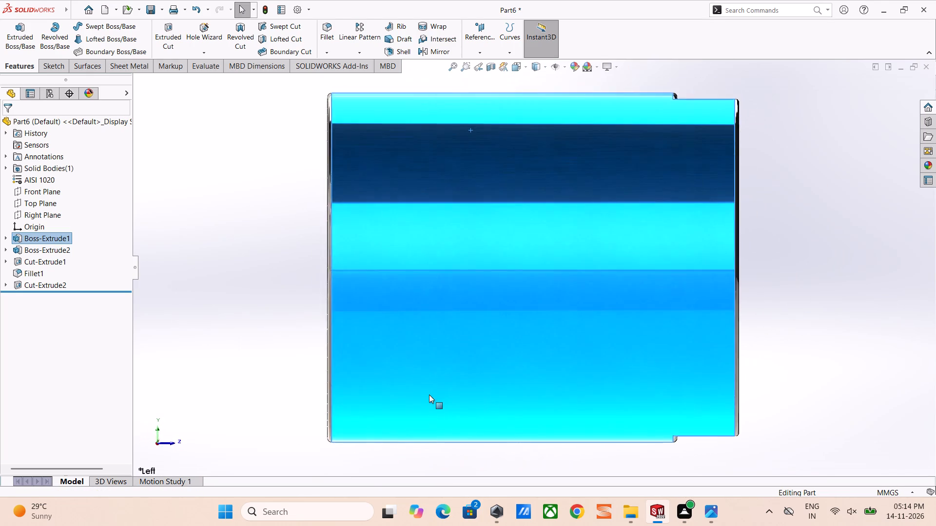
right_drag(429, 394, 704, 420)
right_drag(699, 429, 554, 399)
right_drag(411, 340, 460, 93)
right_drag(397, 167, 503, 204)
right_drag(565, 229, 589, 108)
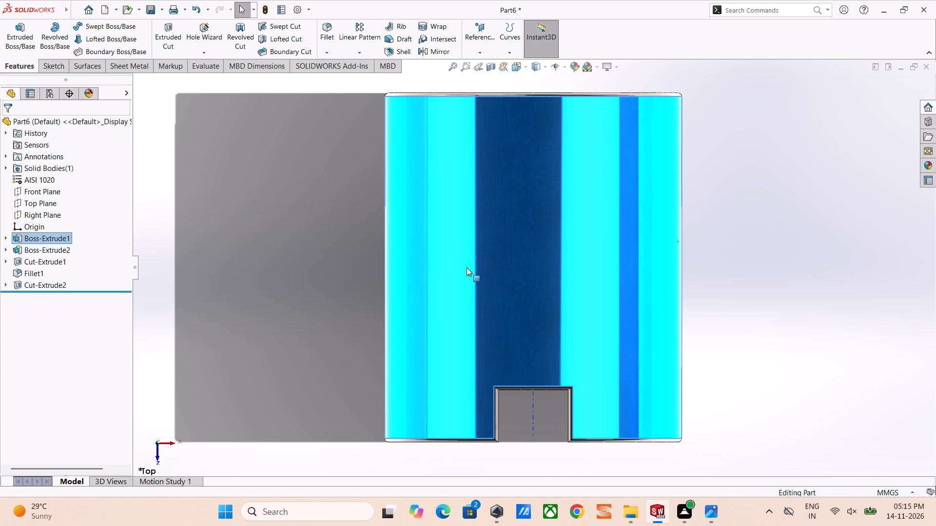
Clear the selection and show the whole part in isometric view.
click(336, 225)
scroll(336, 225, down, 1)
scroll(336, 225, up, 1)
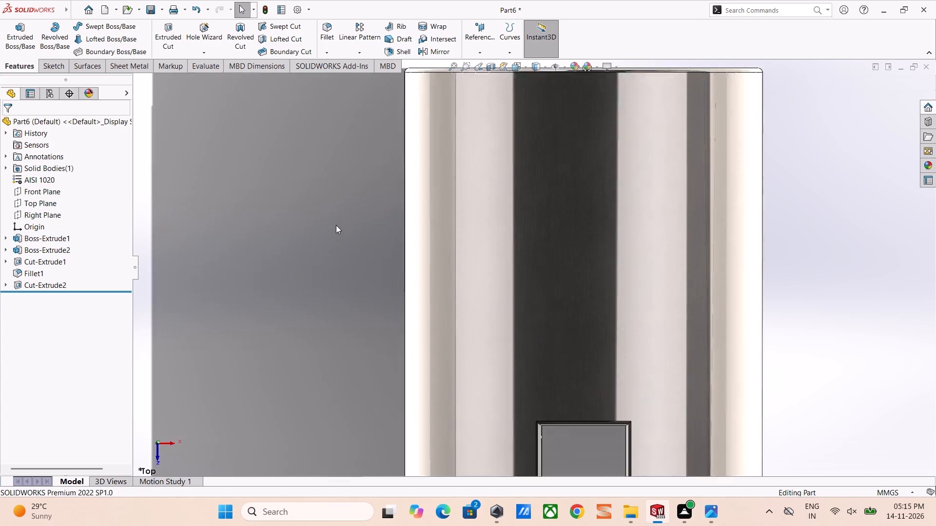
scroll(336, 225, up, 1)
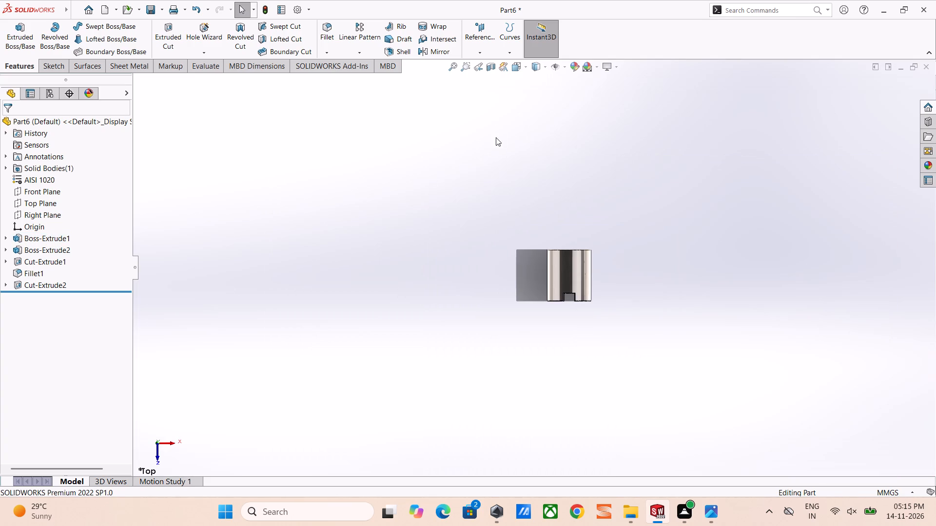
click(526, 67)
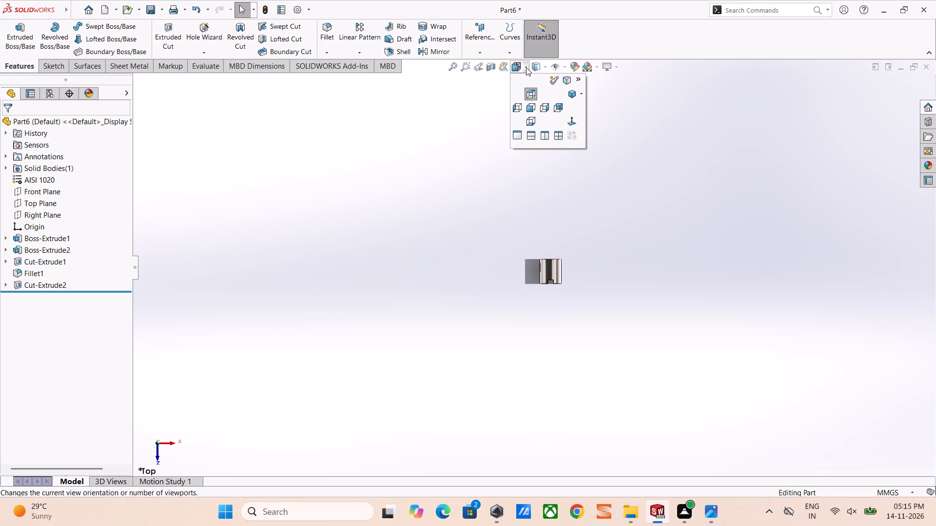
click(576, 94)
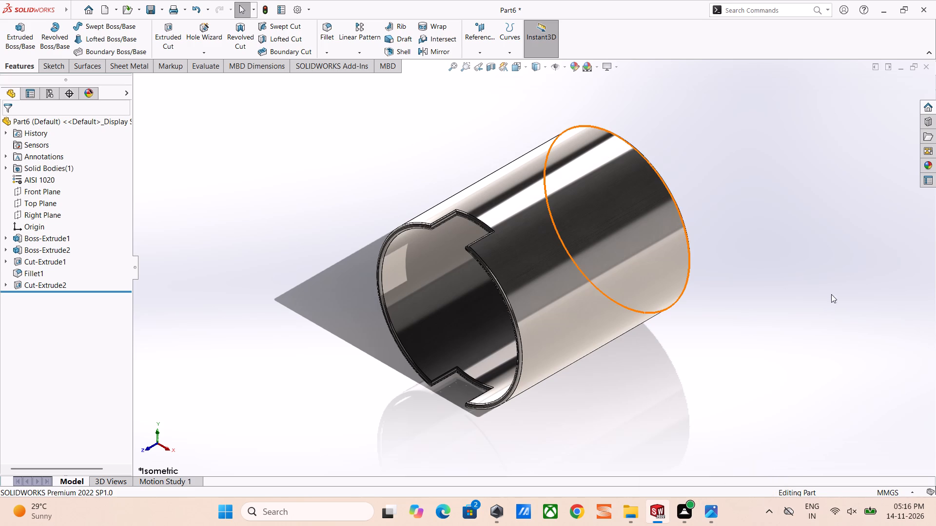
On the closed end face, sketch a horizontal line about 3.7 mm long inside the central hole, ending on its edge.
right_drag(839, 279, 761, 290)
right_drag(531, 219, 644, 196)
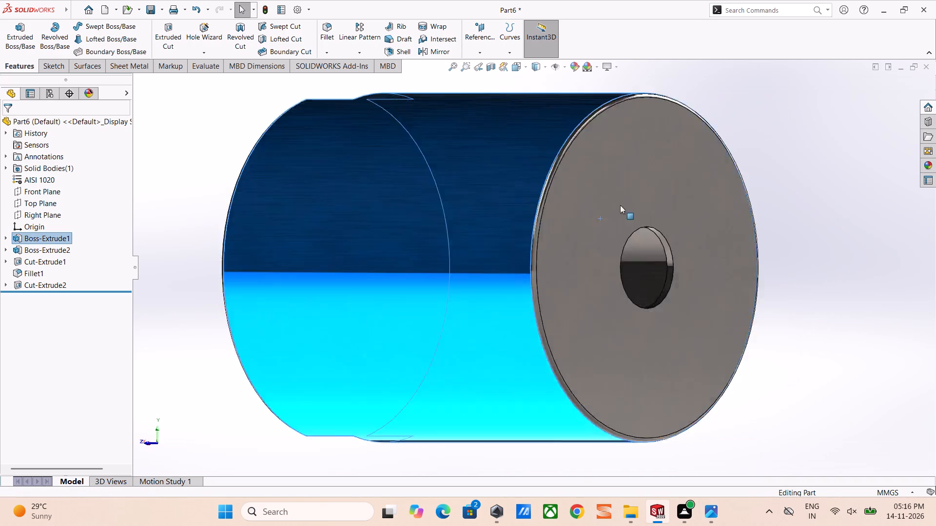
middle_drag(736, 221, 651, 223)
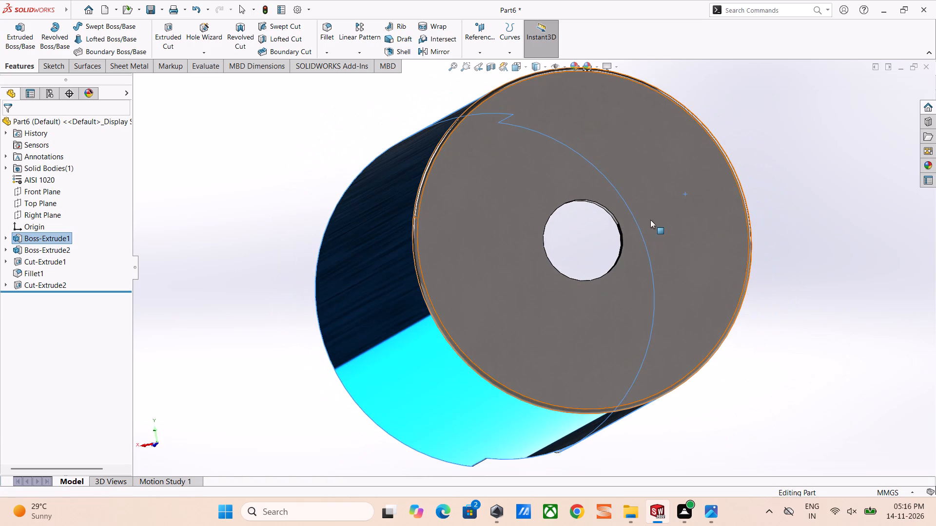
click(637, 248)
click(675, 220)
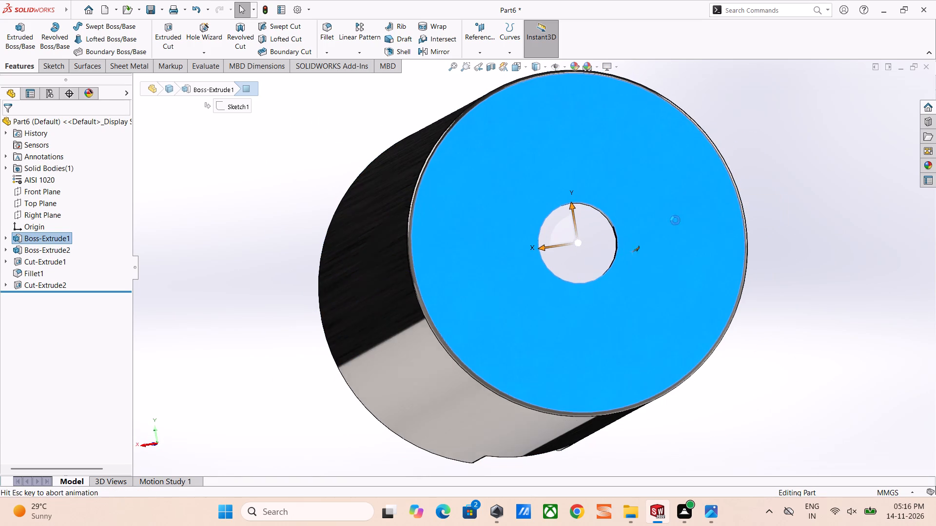
right_drag(704, 248, 799, 245)
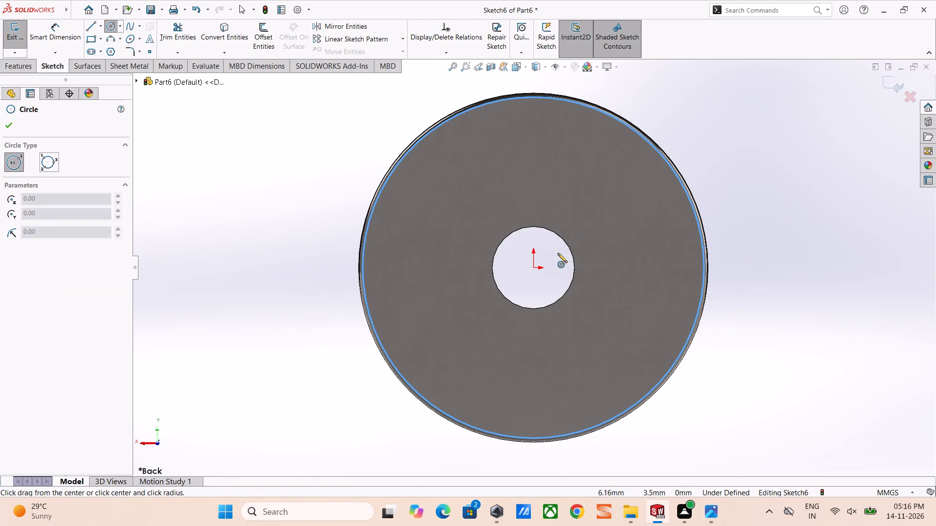
right_drag(572, 255, 511, 257)
drag(557, 255, 573, 253)
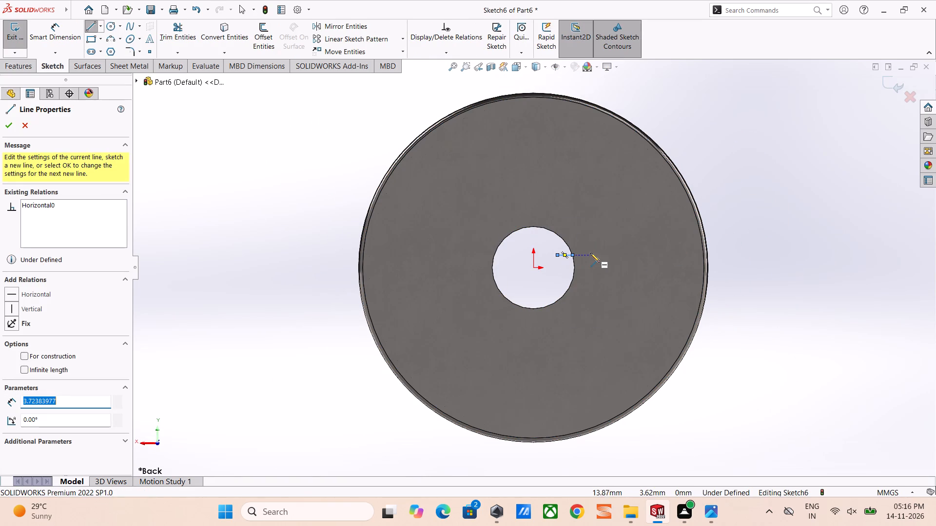
click(590, 253)
key(Escape)
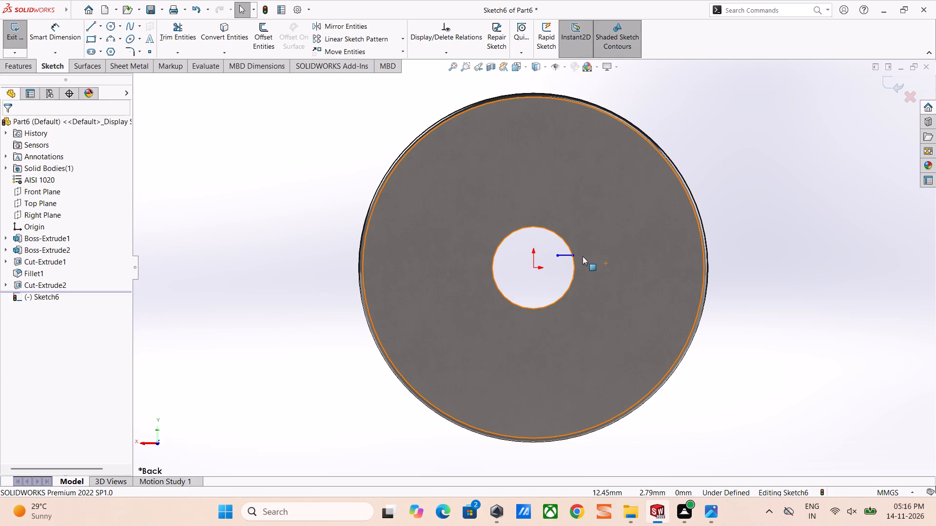
key(Escape)
Reposition the line so it runs about 9.9 mm horizontally outward from the hole's edge, slightly below the centre.
drag(573, 255, 594, 248)
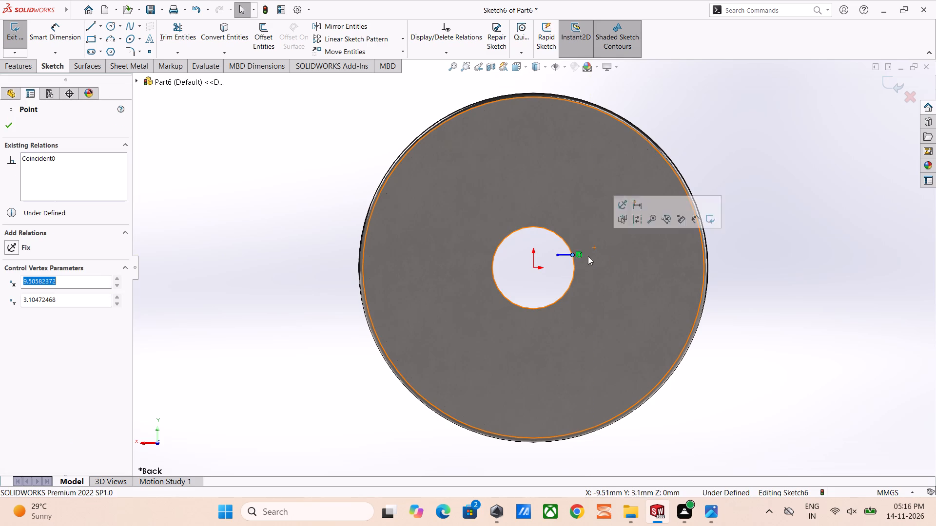
click(555, 252)
drag(558, 254, 597, 256)
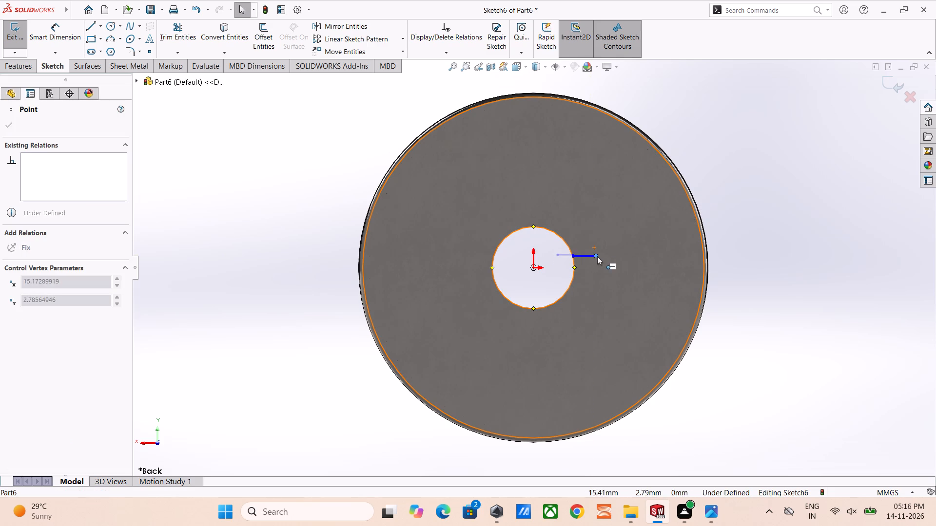
drag(597, 256, 612, 245)
right_drag(792, 256, 740, 259)
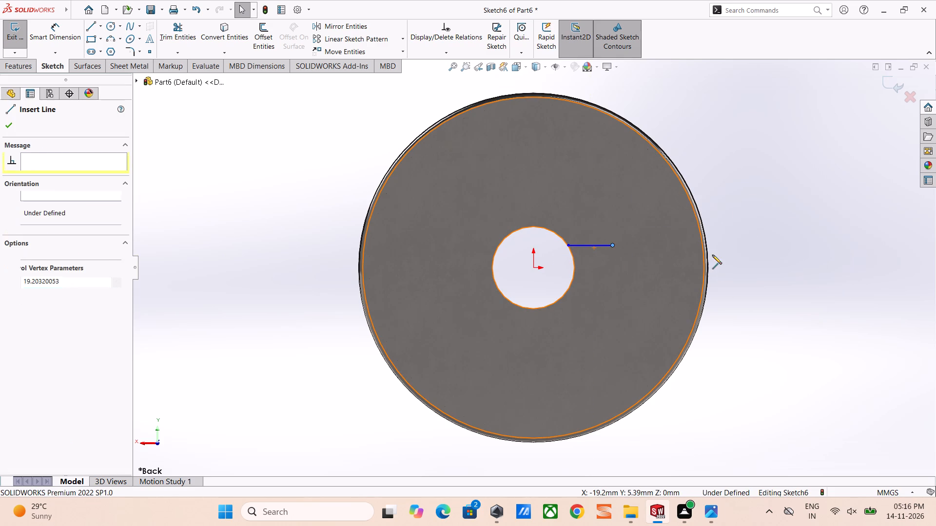
key(Escape)
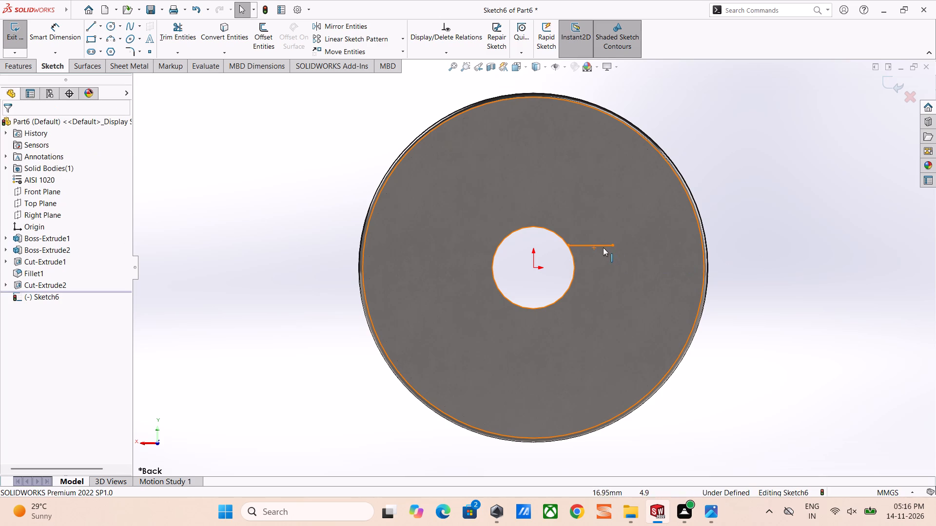
click(603, 247)
click(633, 206)
click(787, 298)
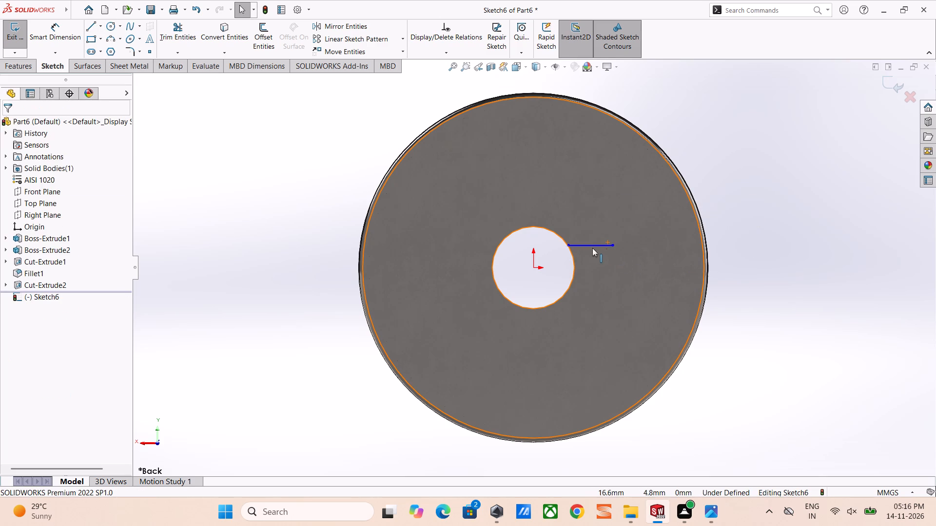
drag(589, 247, 595, 282)
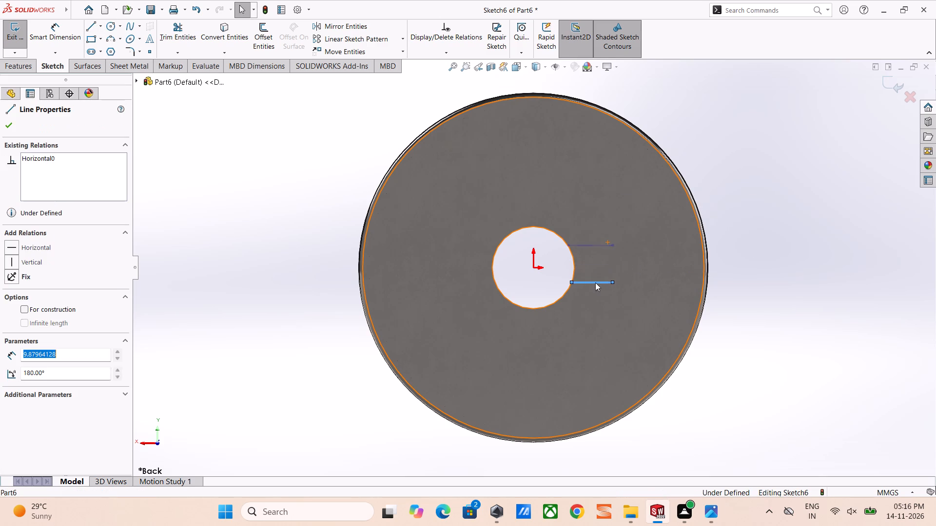
Add three lines forming a rectangle with the existing one: outer vertical side, upper side about 11 mm long, and inner vertical side.
right_drag(798, 296, 731, 308)
click(614, 284)
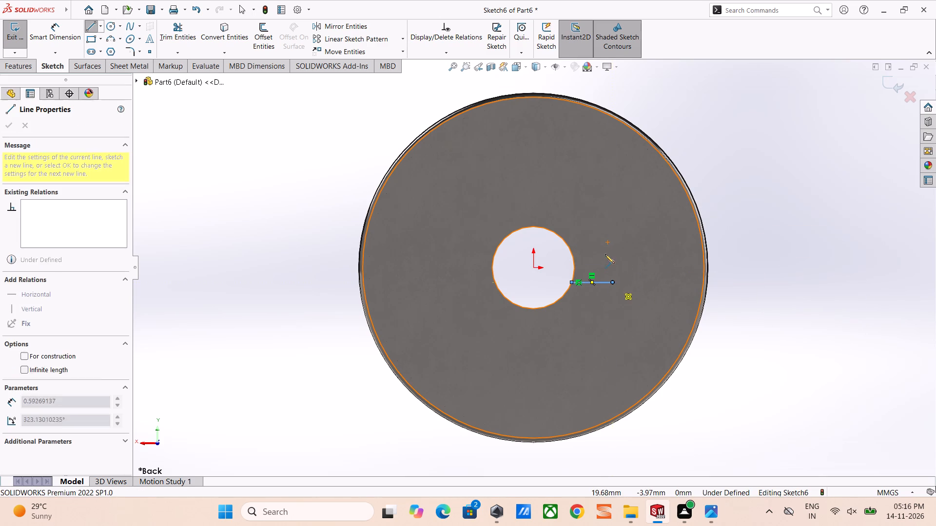
click(613, 249)
click(566, 249)
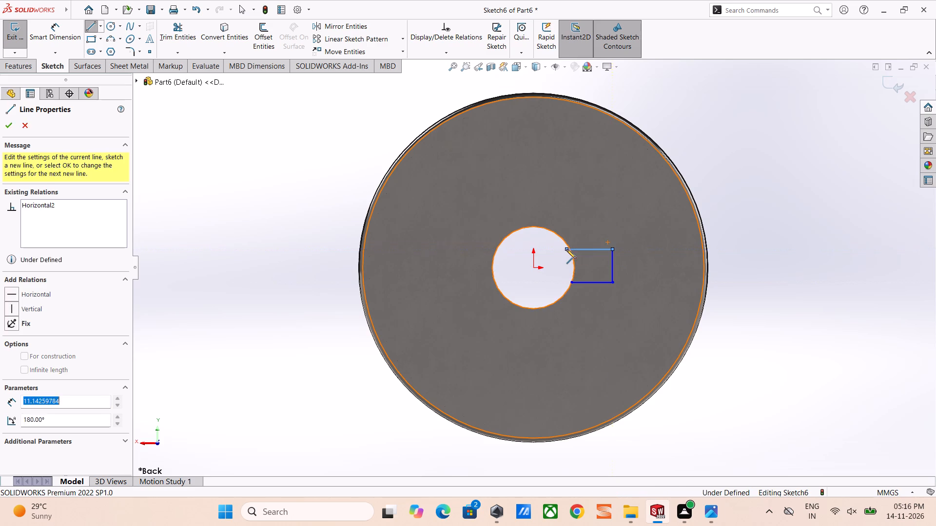
click(568, 281)
key(Escape)
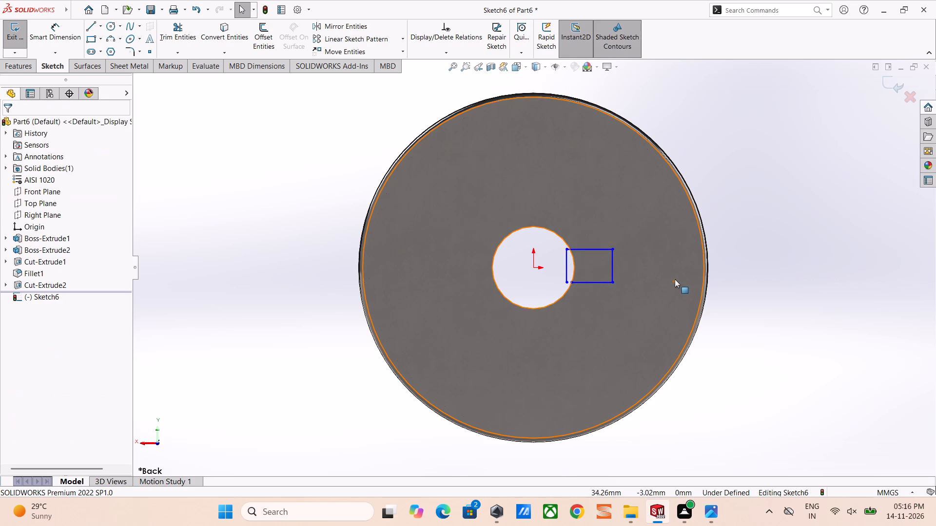
Make the two open endpoints at the rectangle's lower inner corner coincident to close the profile.
scroll(675, 276, down, 6)
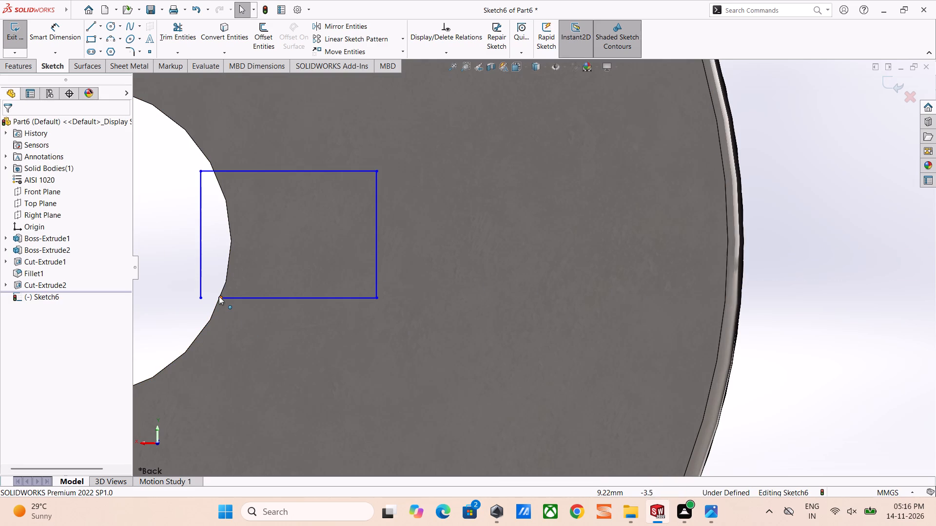
ctrl+click(219, 296)
ctrl+click(202, 299)
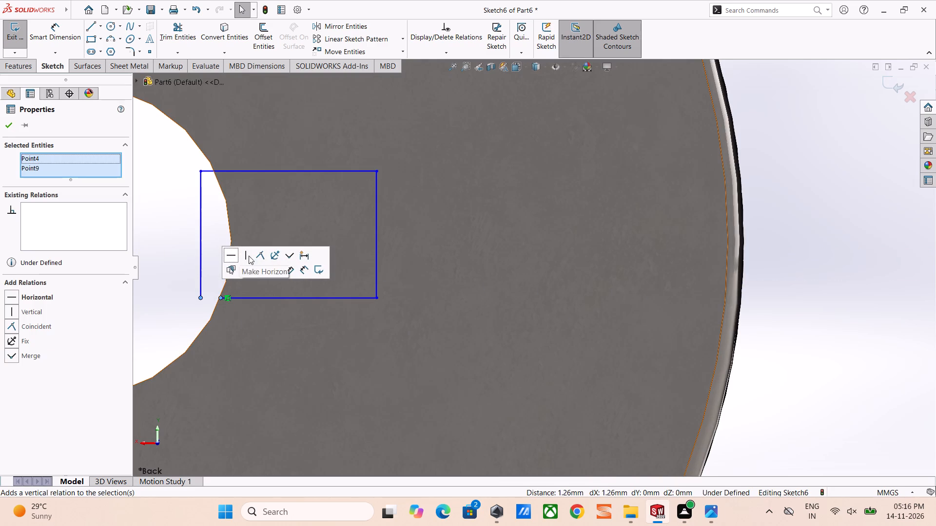
click(261, 255)
click(513, 245)
scroll(411, 232, up, 4)
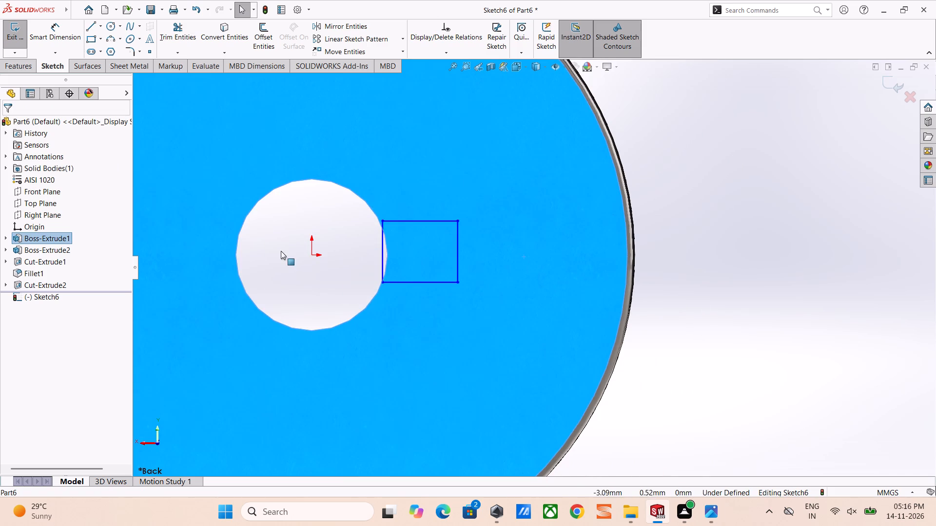
click(281, 245)
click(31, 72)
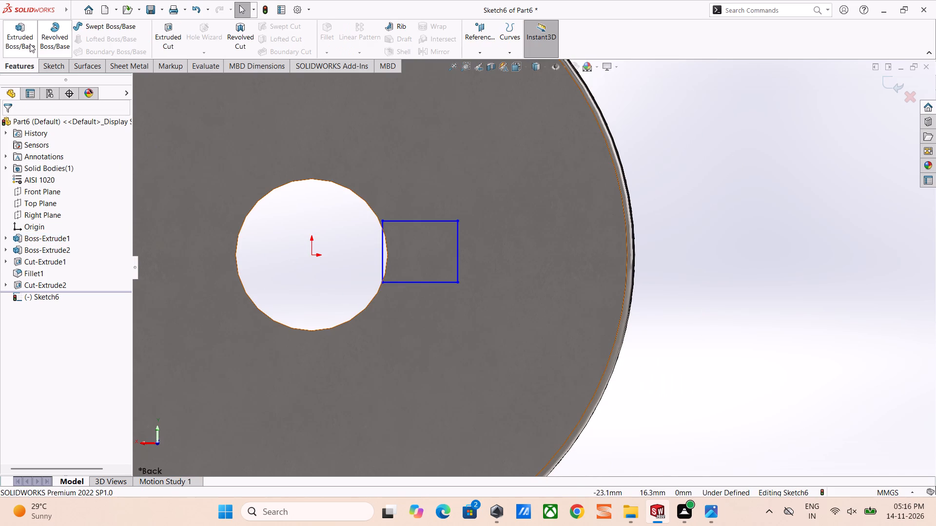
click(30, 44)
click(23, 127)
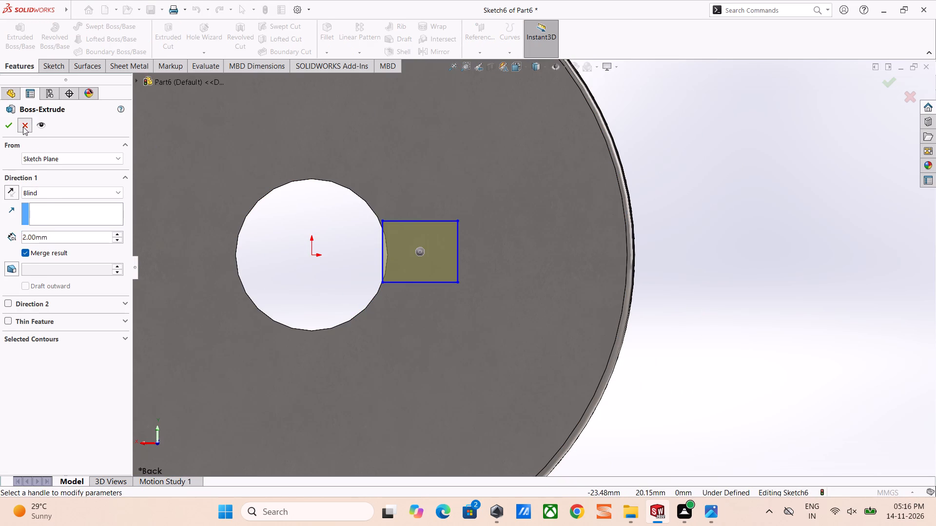
Cut-extrude the rectangle beside the central hole using Through All - Both to form the side slot.
click(164, 32)
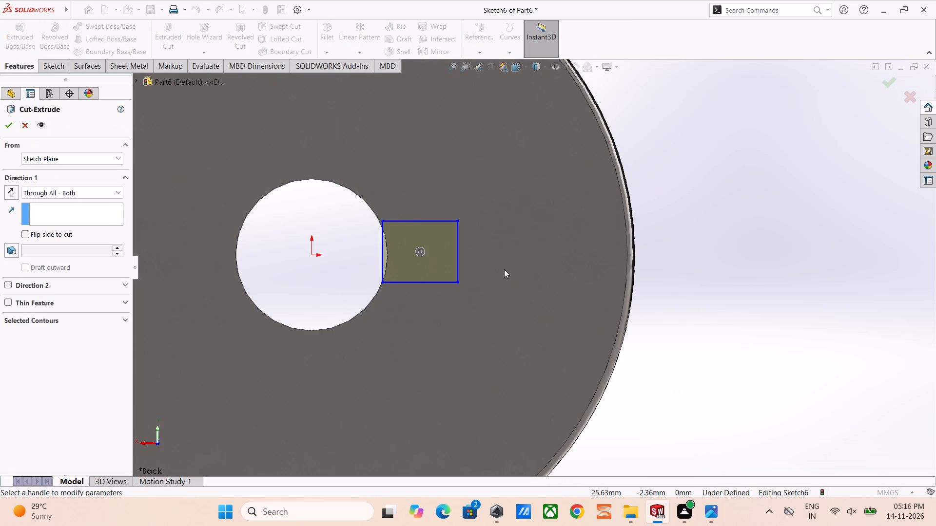
middle_drag(489, 262, 288, 277)
scroll(370, 268, up, 1)
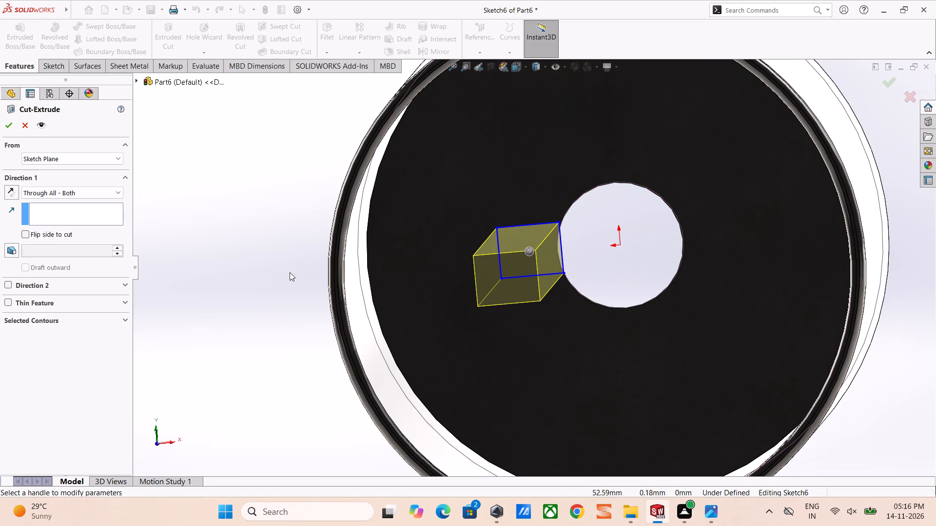
click(10, 127)
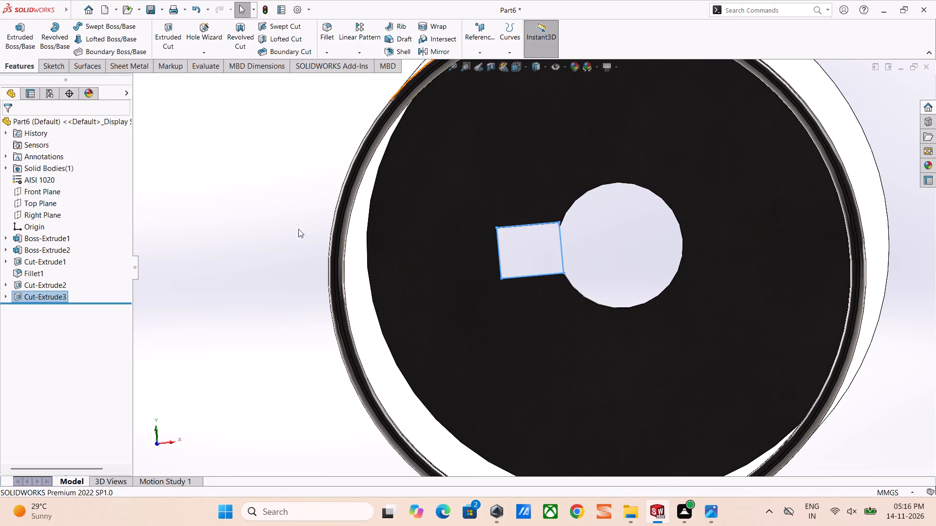
click(279, 225)
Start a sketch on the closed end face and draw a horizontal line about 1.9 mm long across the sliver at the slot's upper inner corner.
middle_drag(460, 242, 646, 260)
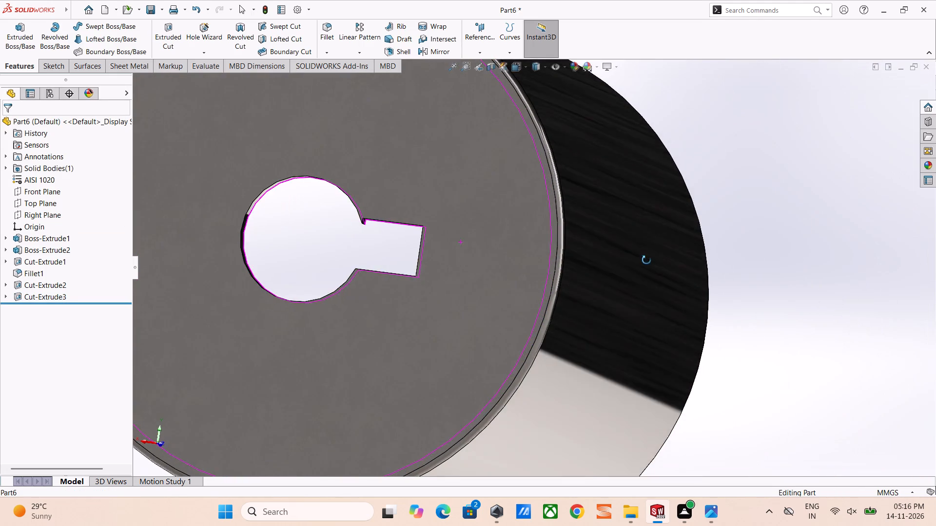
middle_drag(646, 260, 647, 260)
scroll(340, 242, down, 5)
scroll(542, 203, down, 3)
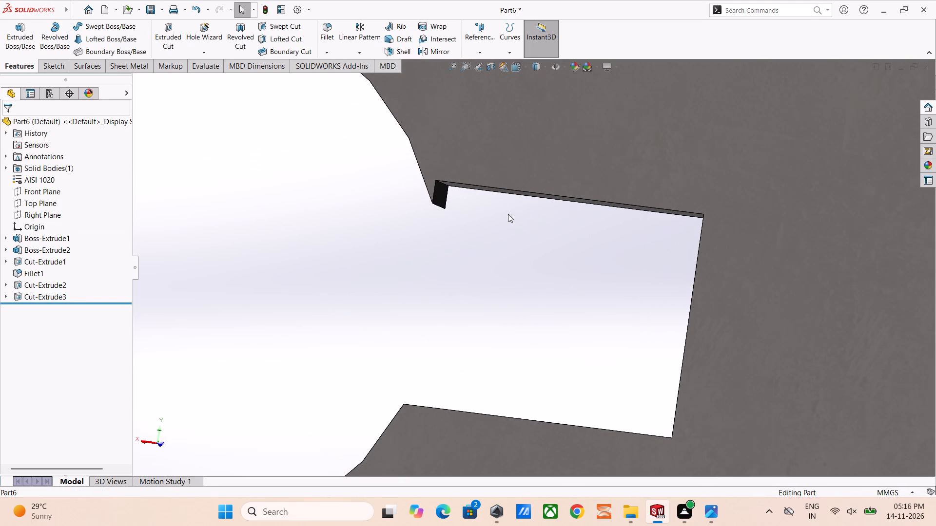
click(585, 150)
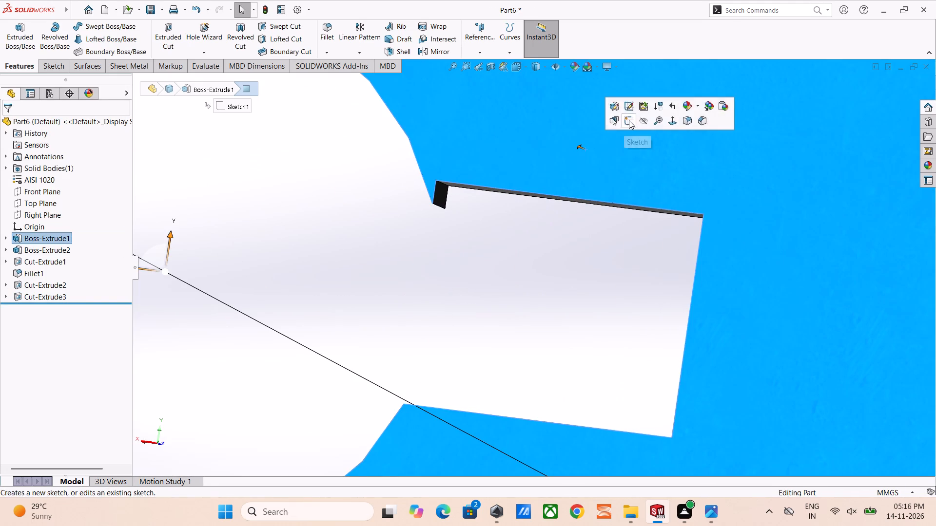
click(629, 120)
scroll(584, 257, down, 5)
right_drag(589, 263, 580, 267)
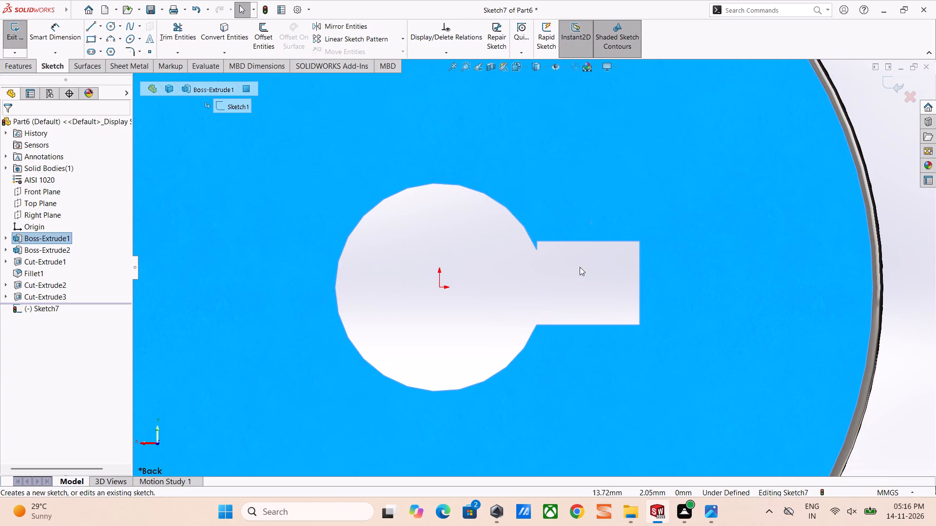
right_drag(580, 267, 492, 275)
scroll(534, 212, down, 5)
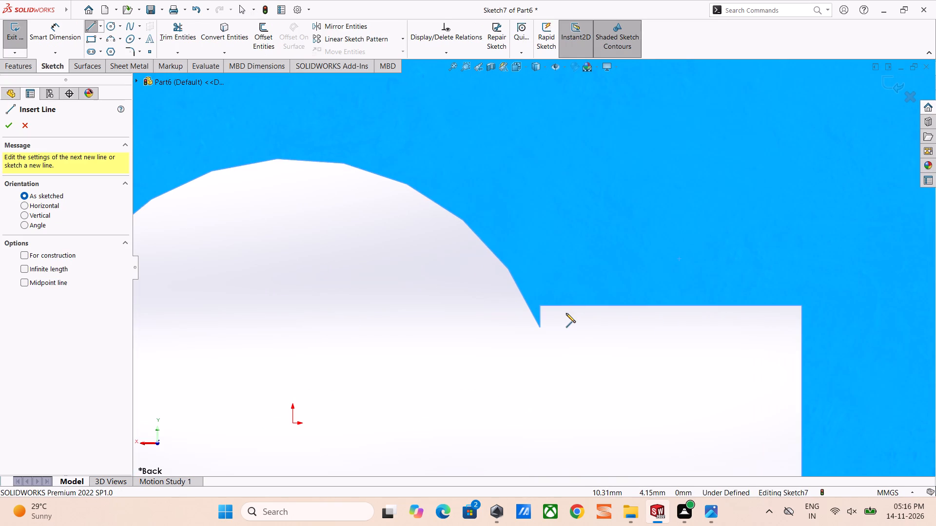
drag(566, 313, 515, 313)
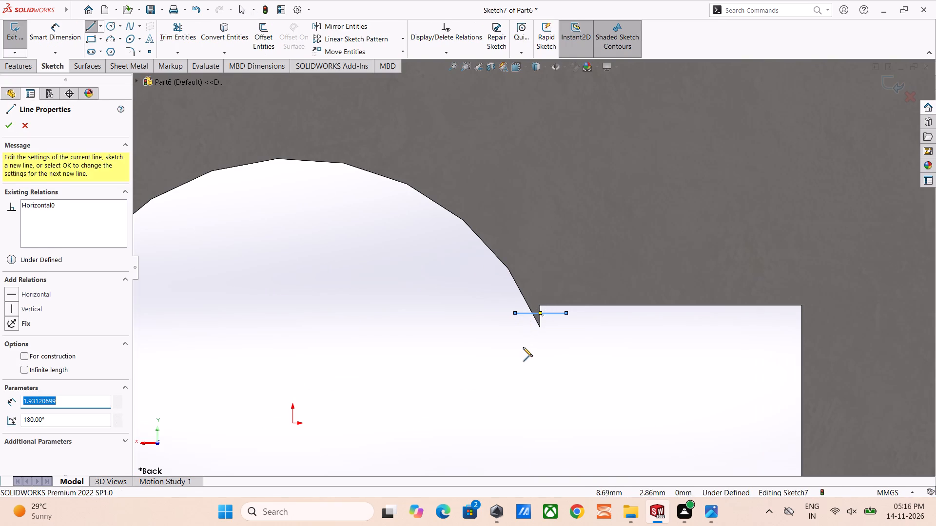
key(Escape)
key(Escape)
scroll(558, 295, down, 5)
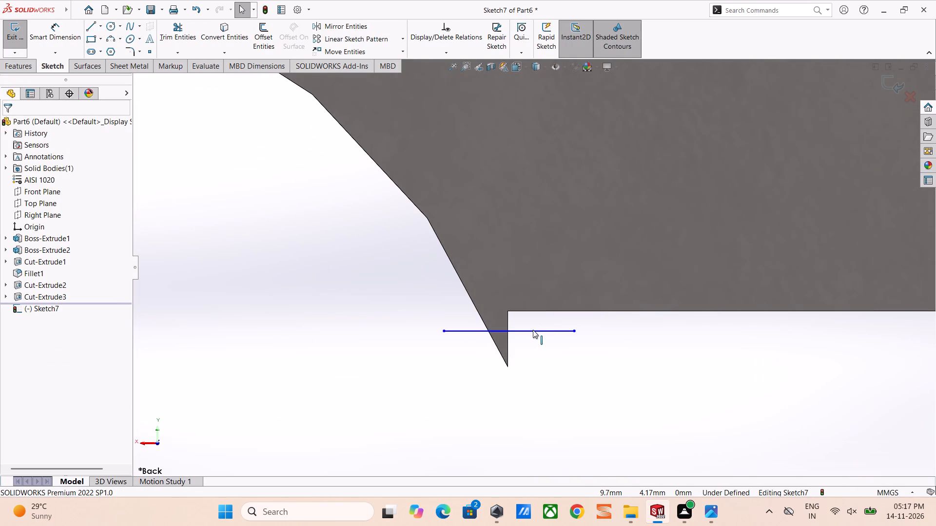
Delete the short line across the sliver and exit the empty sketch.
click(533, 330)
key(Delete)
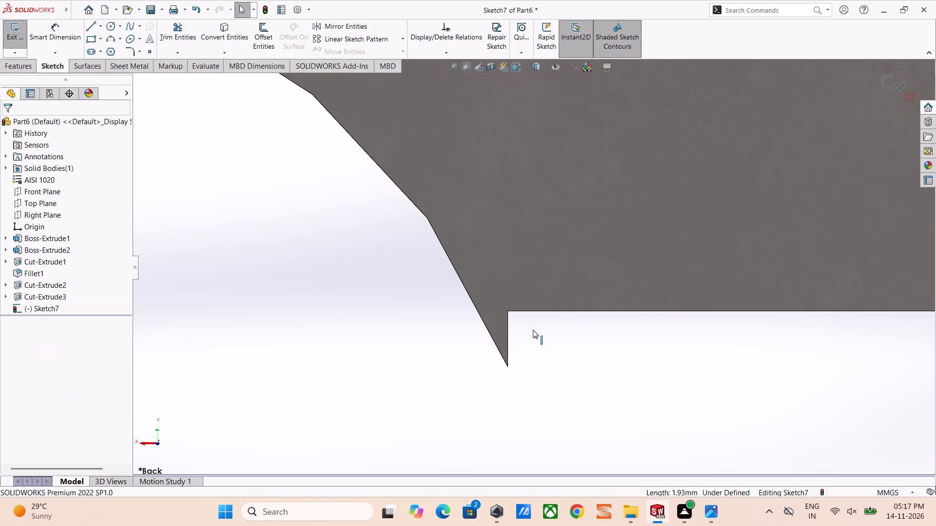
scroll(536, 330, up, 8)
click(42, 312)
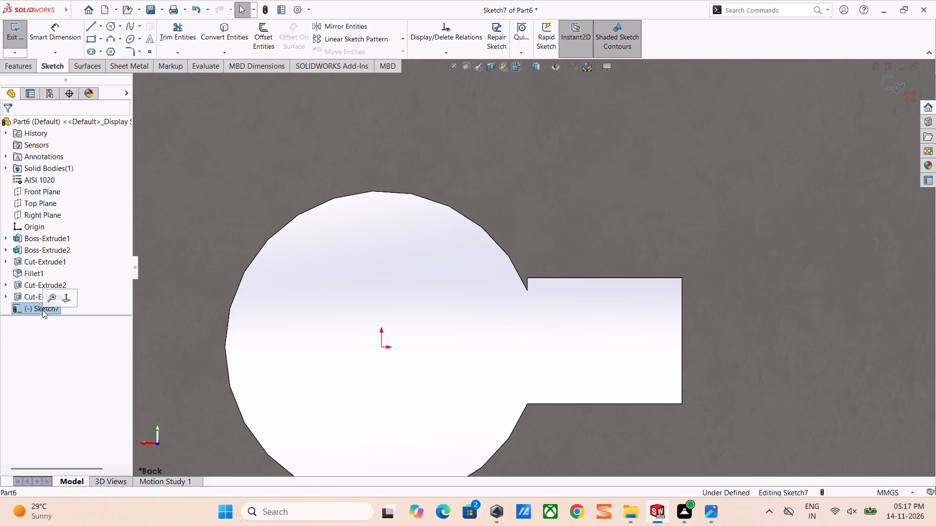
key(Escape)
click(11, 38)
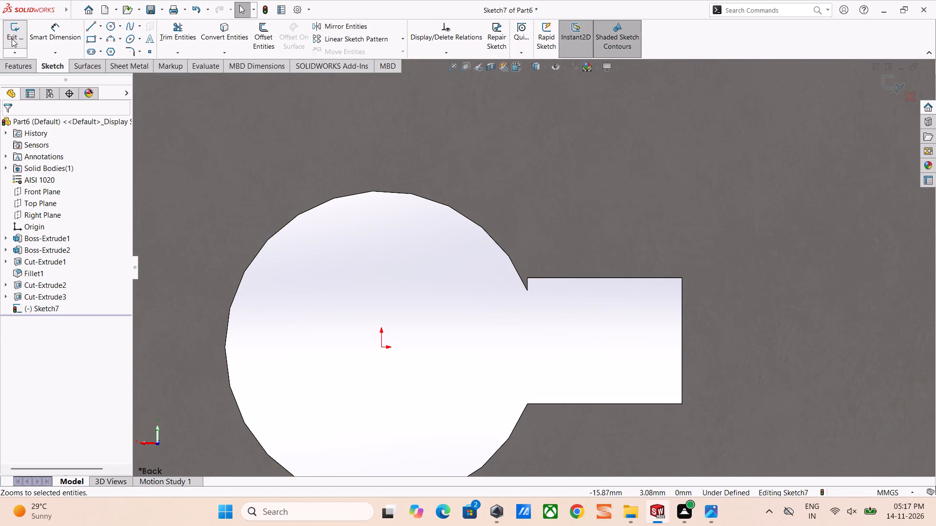
Edit the slot cut's sketch, making the rectangle's upper inner corner coincident with the circular hole's edge, and rebuild the cut.
click(8, 298)
click(32, 301)
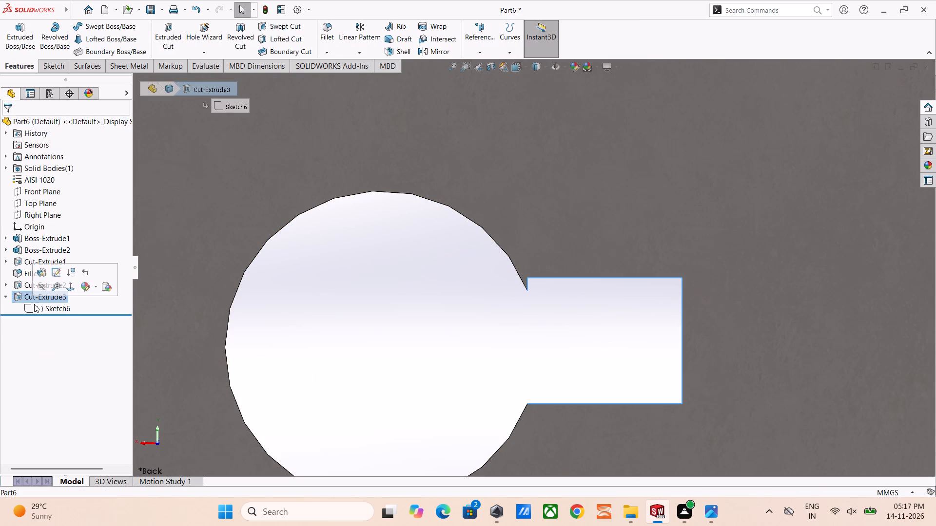
click(36, 305)
click(49, 277)
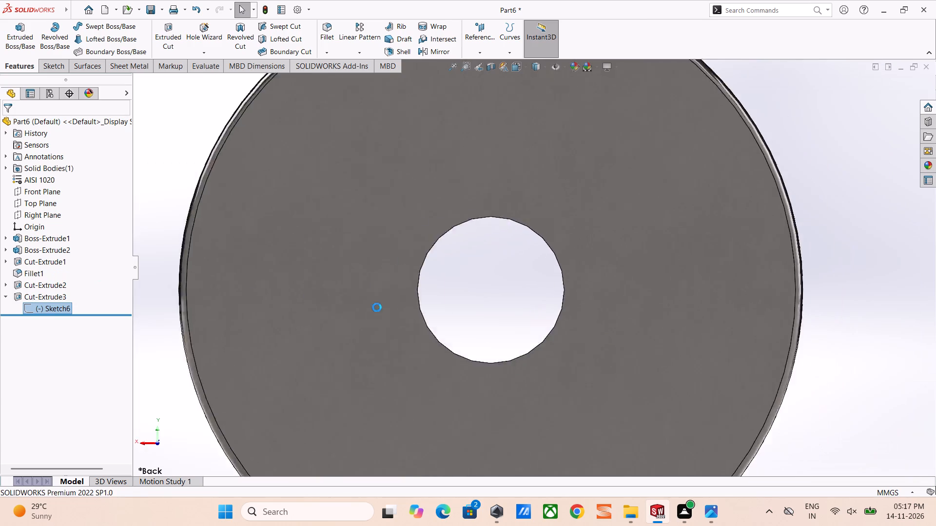
scroll(576, 252, down, 10)
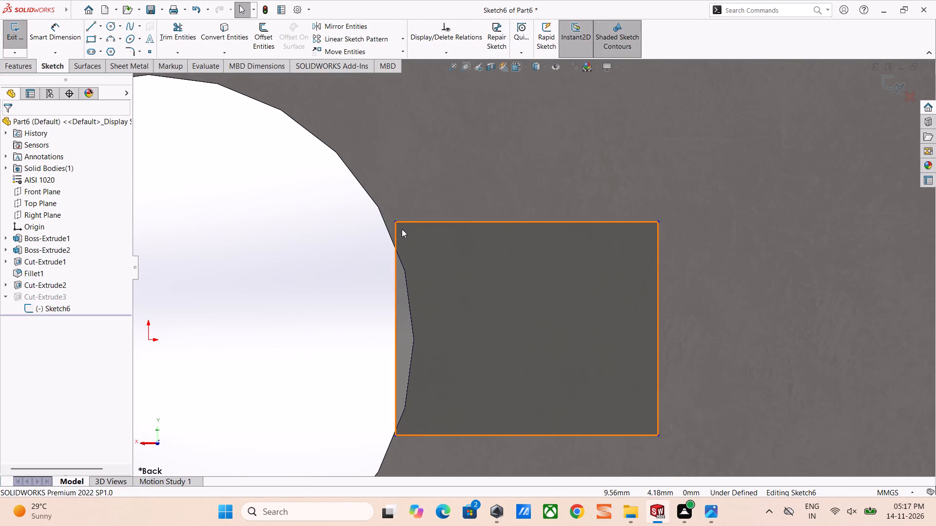
click(397, 223)
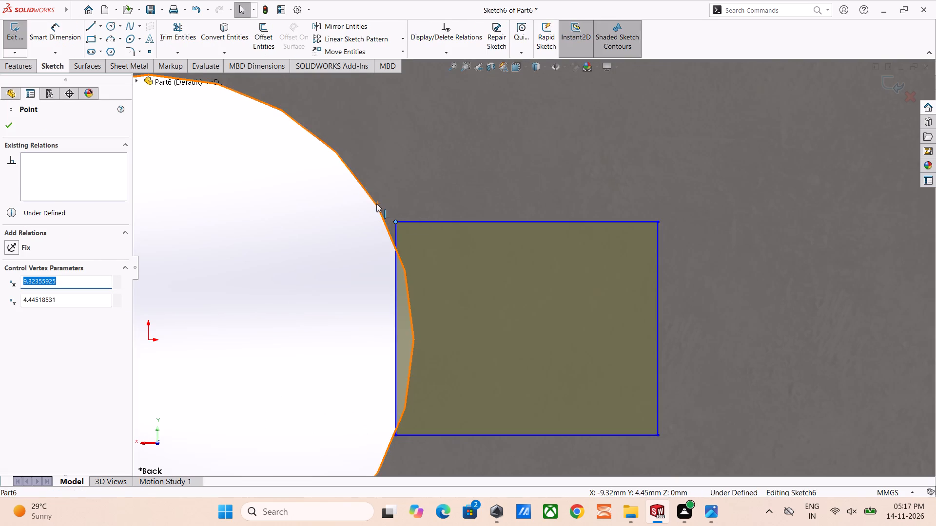
ctrl+click(376, 204)
click(415, 164)
click(348, 244)
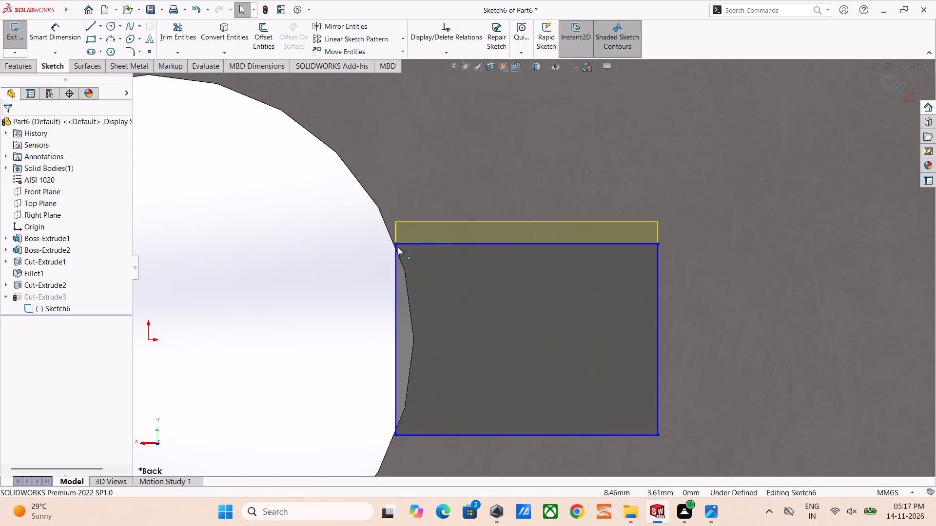
click(11, 31)
Examine the slotted hole from the closed end face and through the cylinder's open end.
scroll(388, 187, up, 4)
click(342, 257)
middle_drag(542, 226, 527, 231)
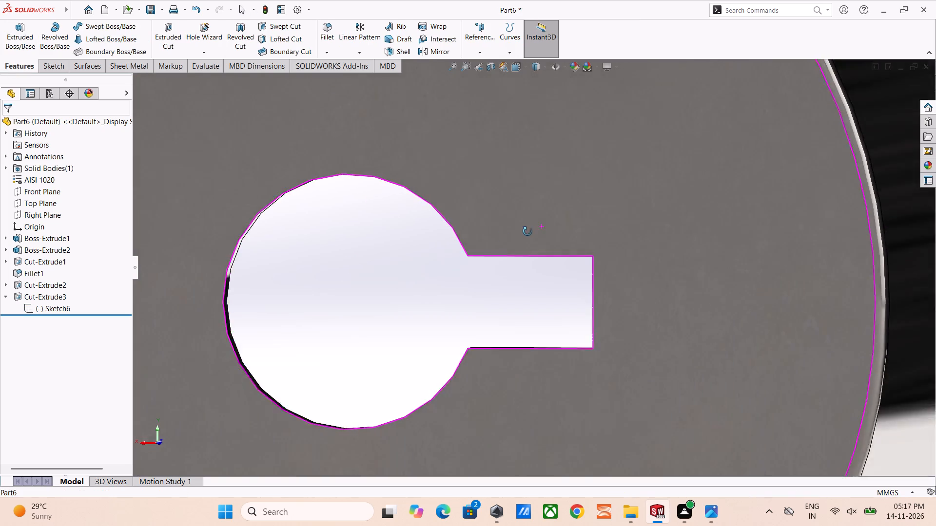
middle_drag(527, 231, 435, 251)
scroll(435, 251, up, 7)
middle_drag(604, 224, 499, 252)
scroll(554, 240, up, 1)
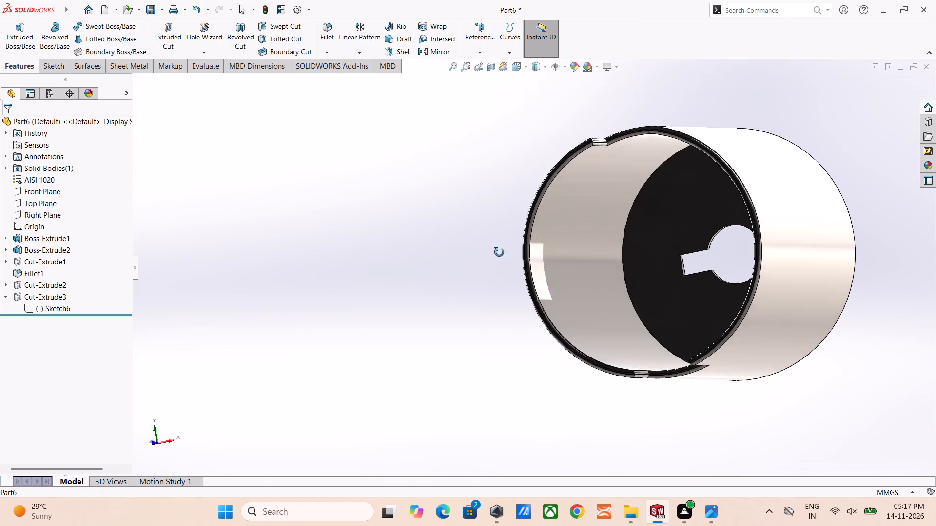
middle_drag(499, 252, 517, 258)
click(515, 252)
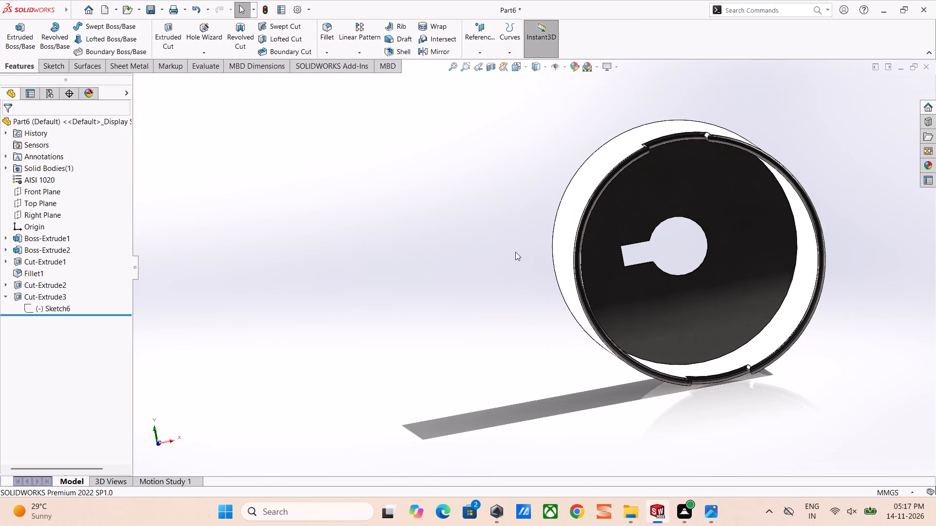
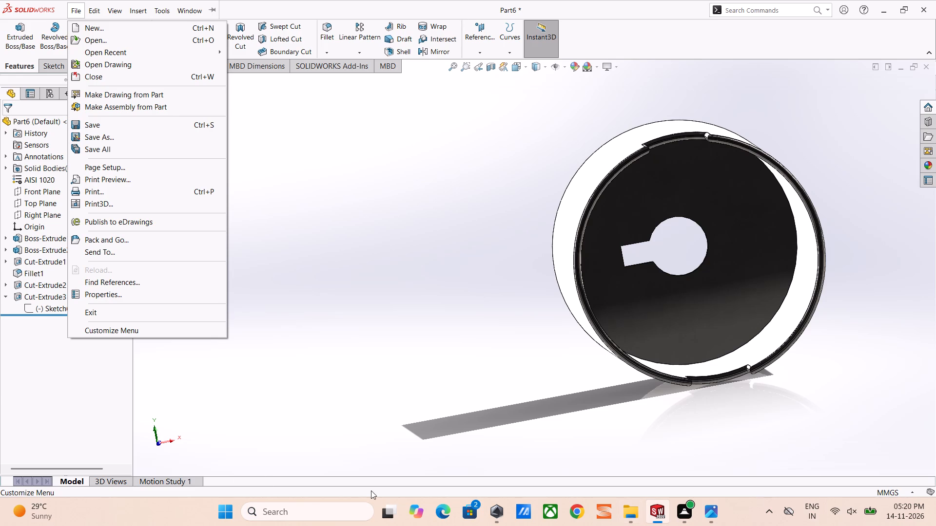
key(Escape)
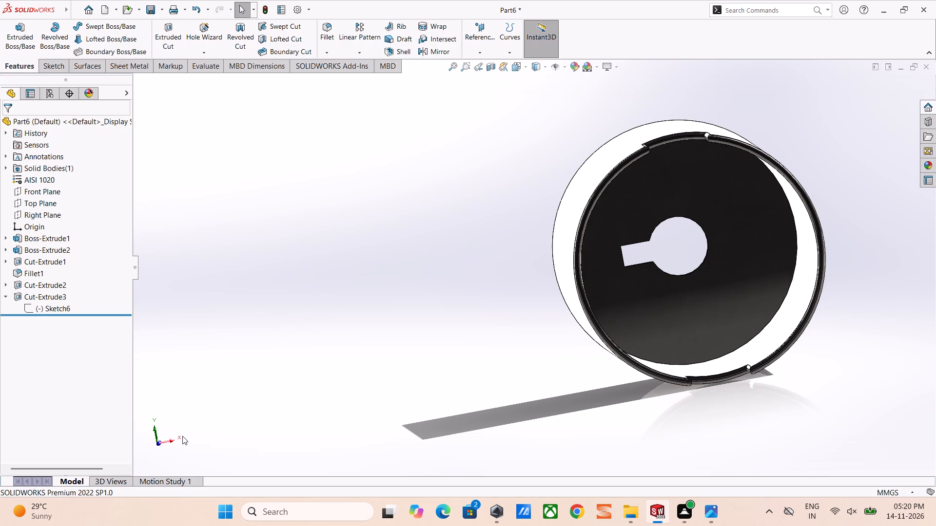
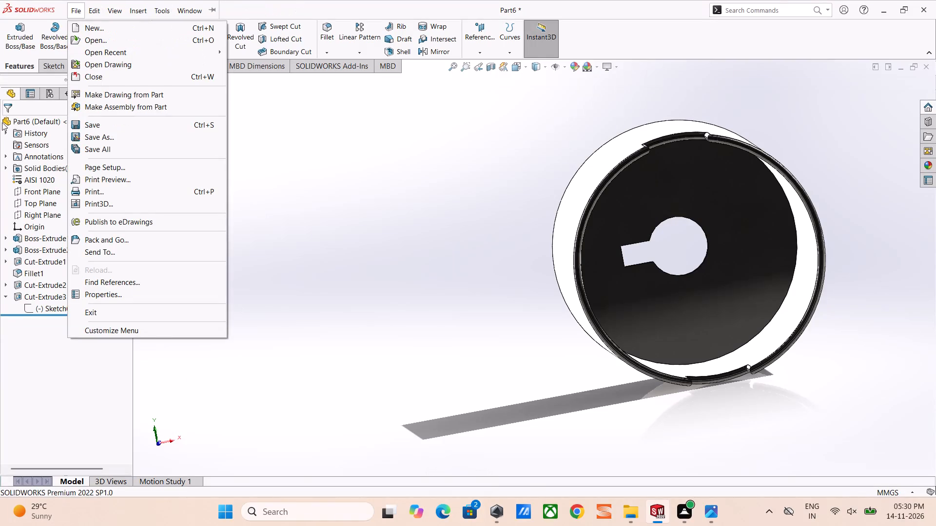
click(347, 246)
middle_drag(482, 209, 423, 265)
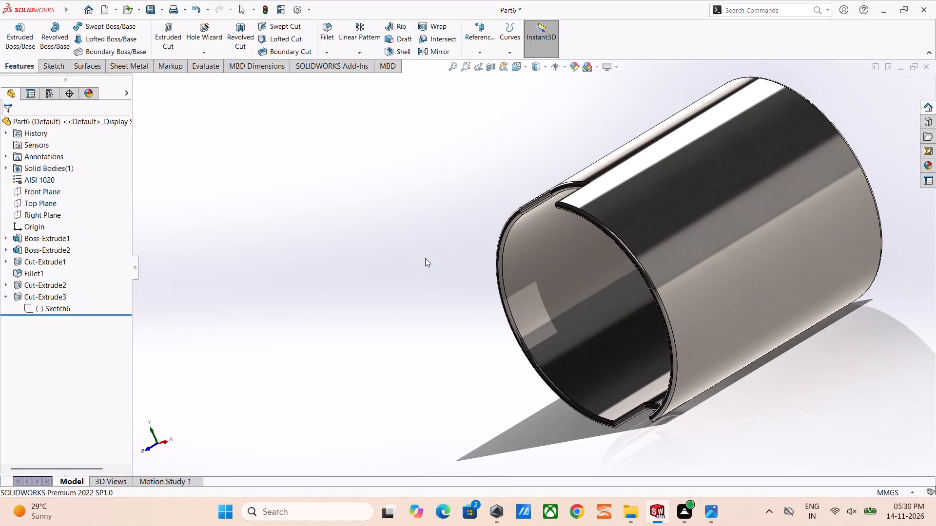
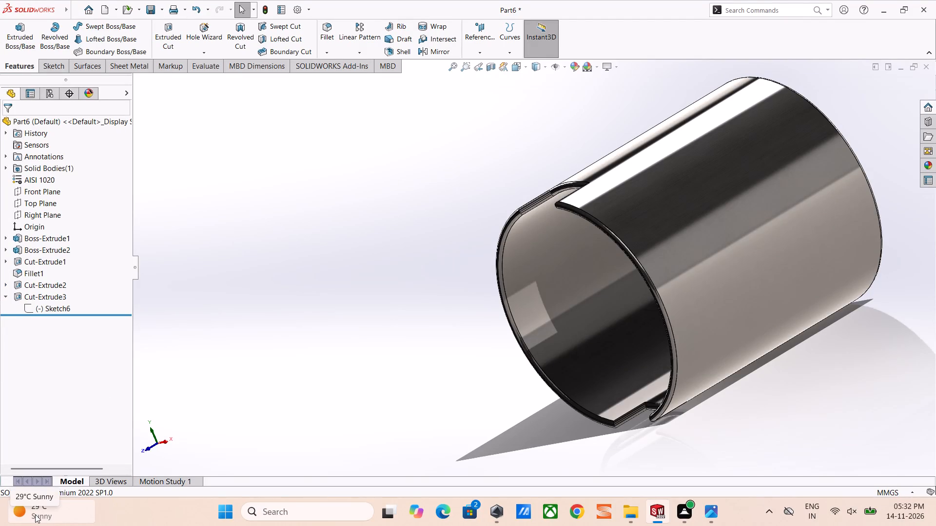
On the Right Plane, sketch a closed rectangle of lines about 20 by 13 mm, overlapping the cylinder's notched open end near mid-height.
scroll(55, 93, up, 3)
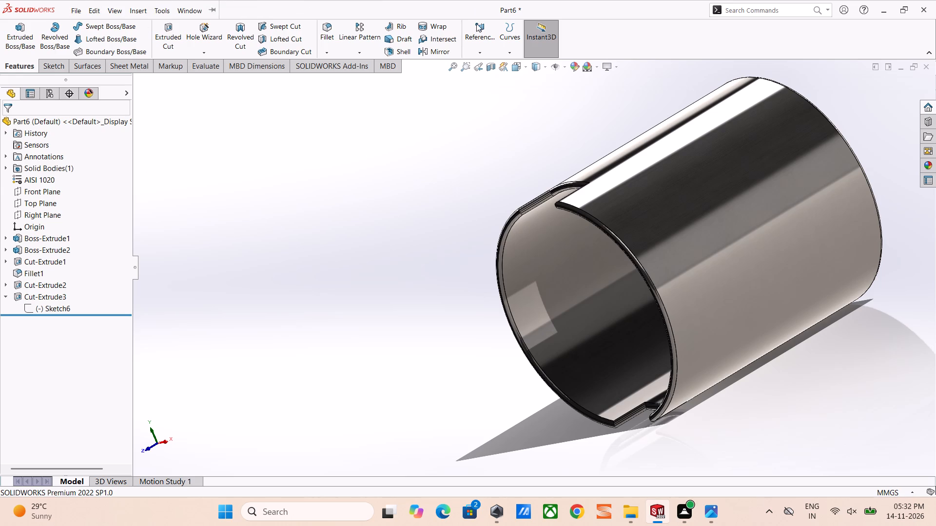
scroll(646, 293, up, 2)
middle_drag(646, 252, 608, 260)
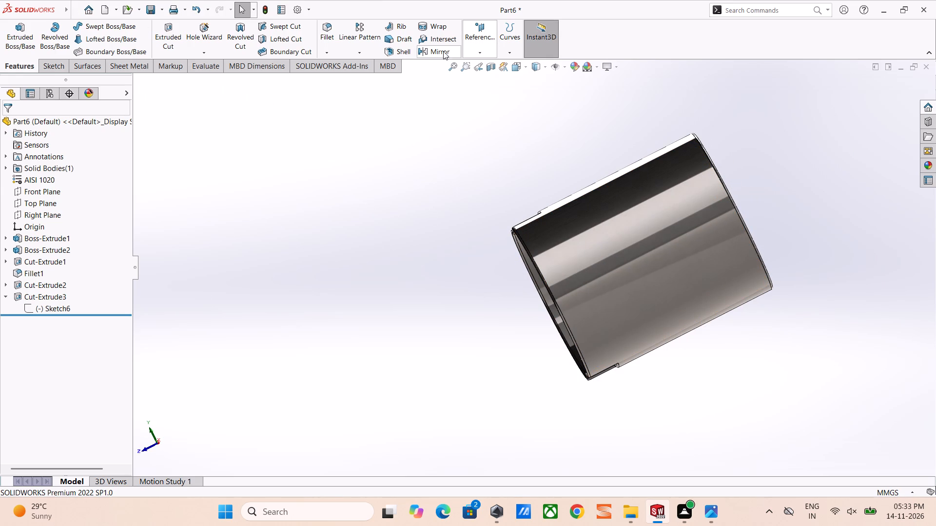
click(45, 219)
middle_drag(344, 184, 407, 127)
right_click(45, 216)
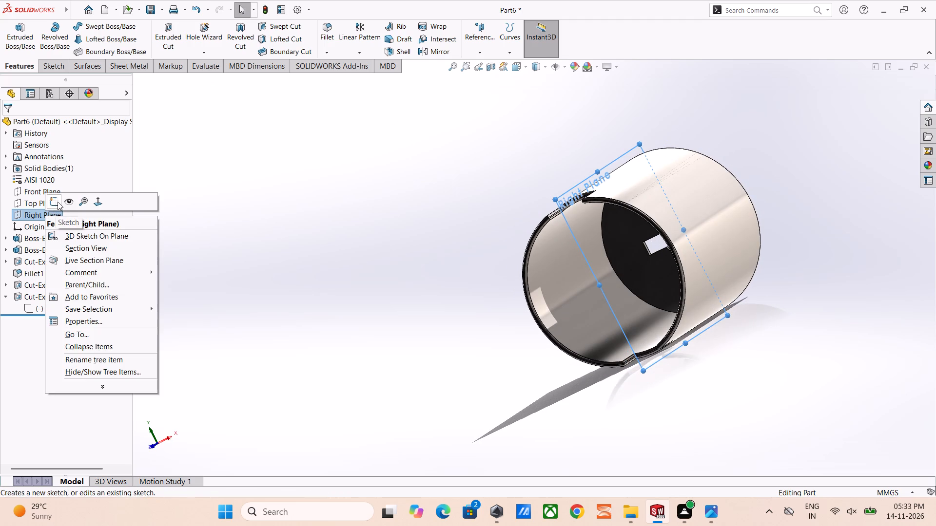
click(58, 202)
right_drag(322, 206, 267, 217)
click(307, 233)
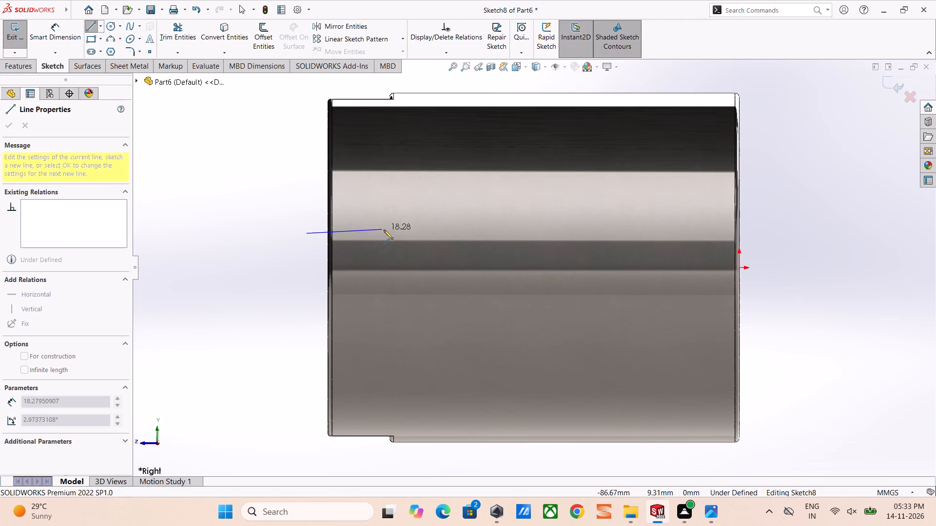
click(387, 236)
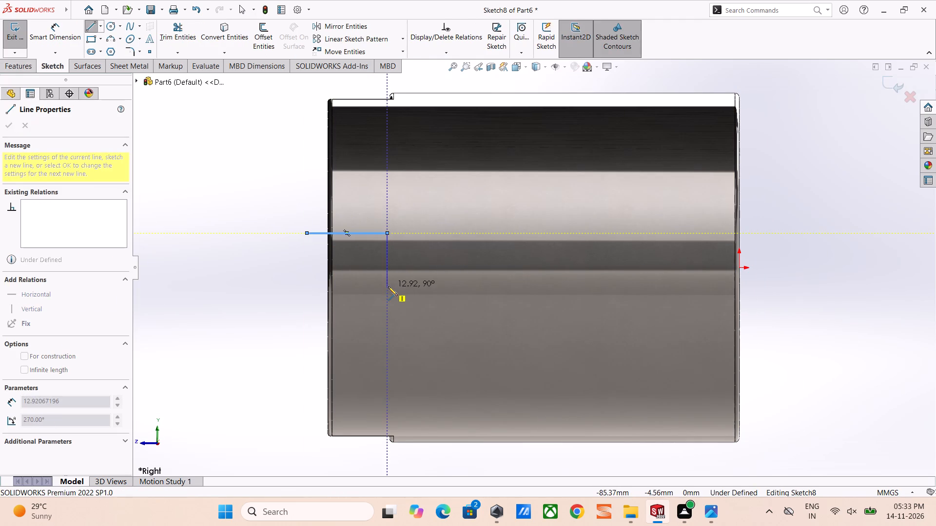
click(388, 286)
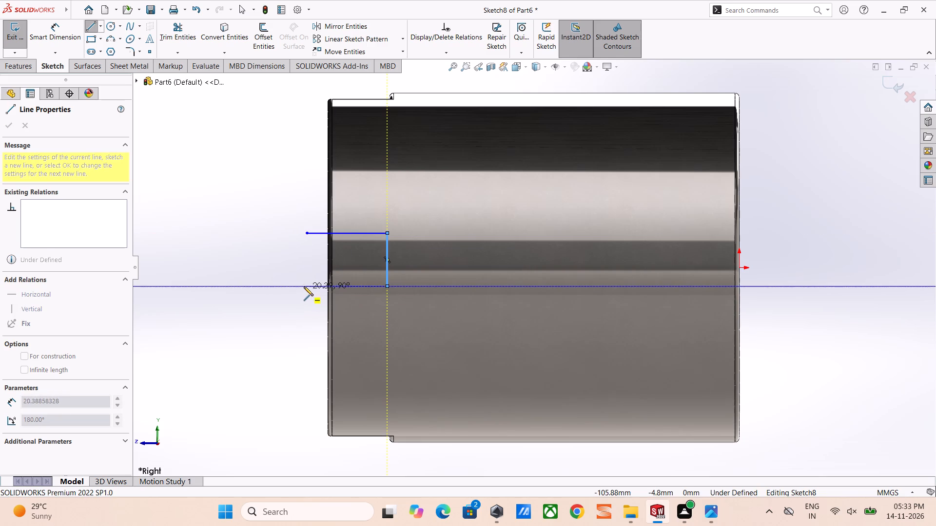
click(305, 285)
click(306, 233)
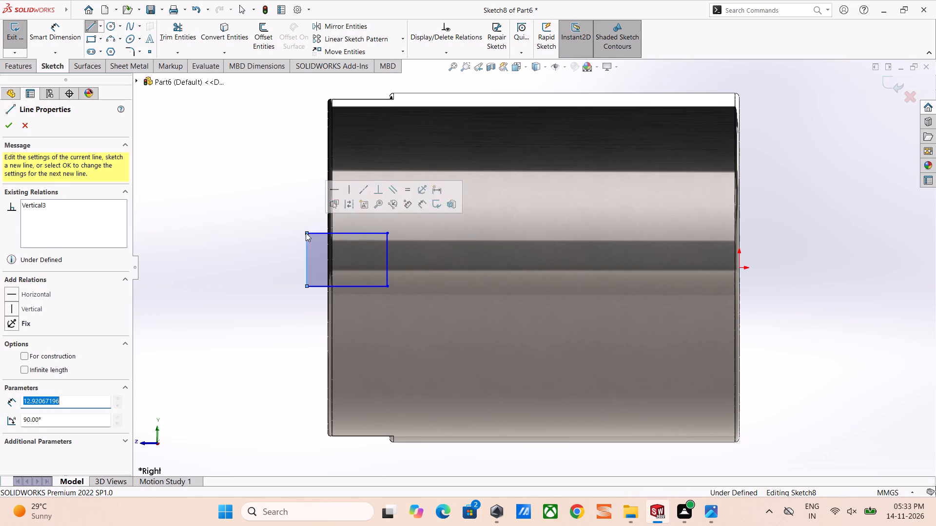
right_click(306, 233)
click(321, 240)
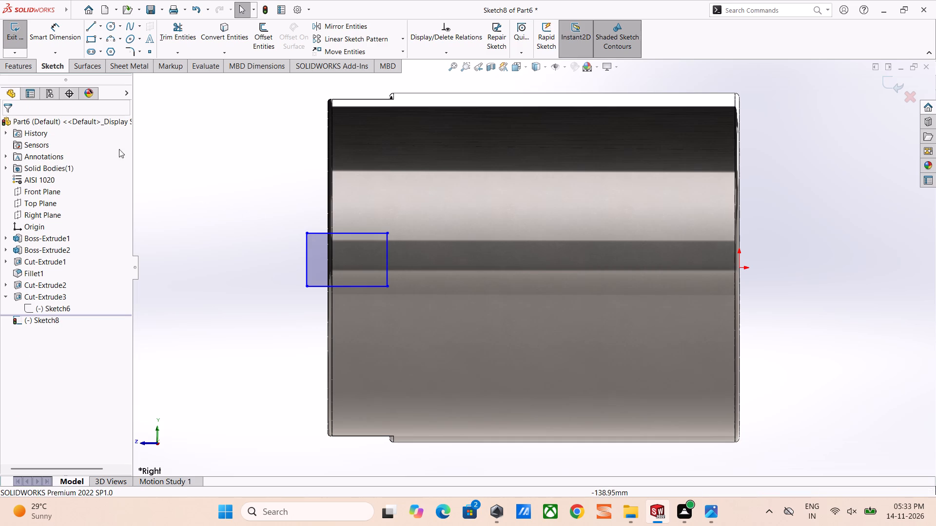
Extrude-cut the rectangle Through All - Both to notch both sides of the cylinder wall at its open end.
click(12, 64)
click(23, 43)
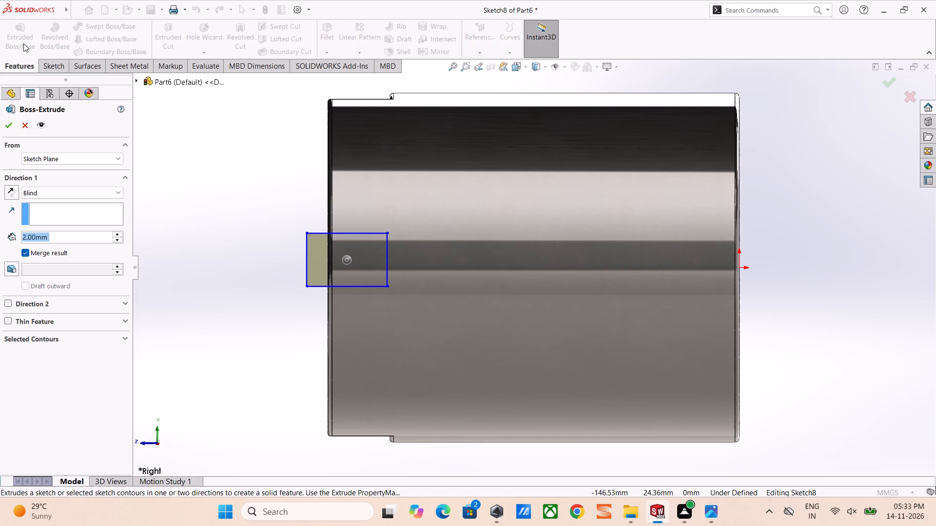
click(23, 125)
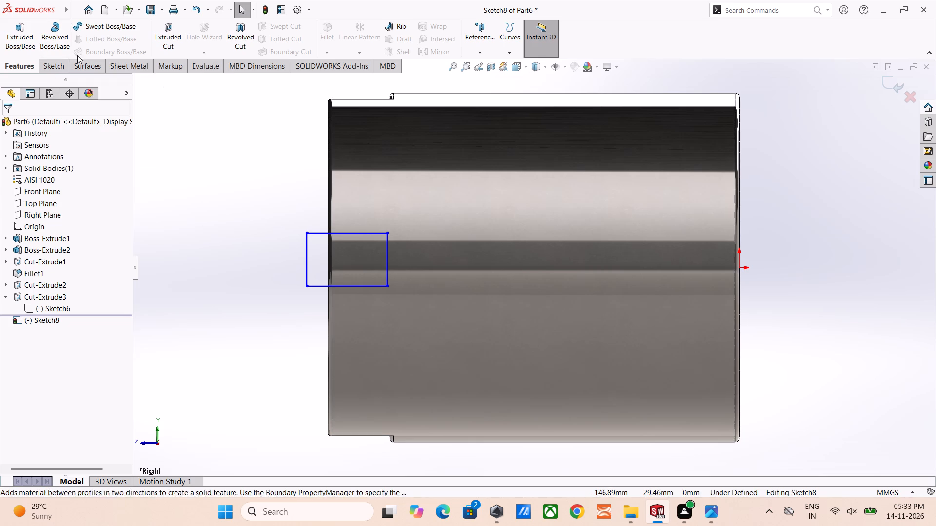
click(166, 30)
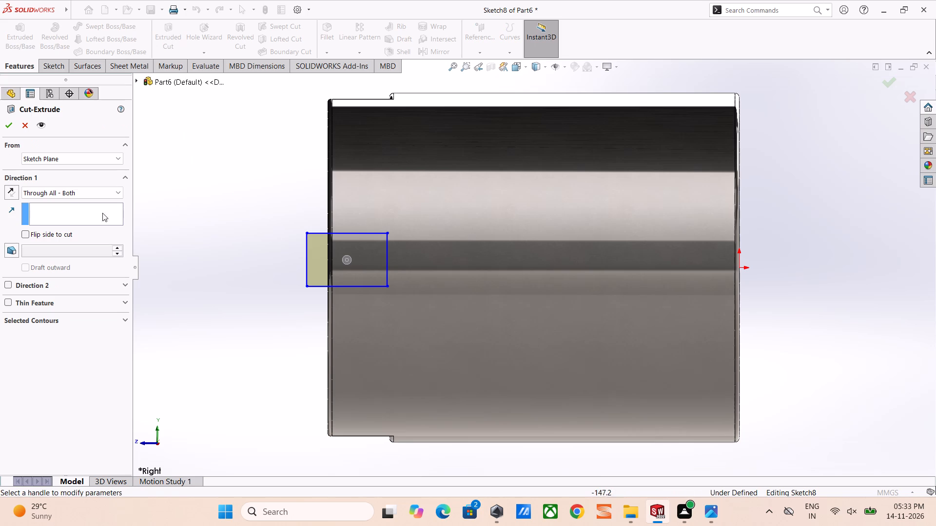
middle_drag(252, 241, 309, 223)
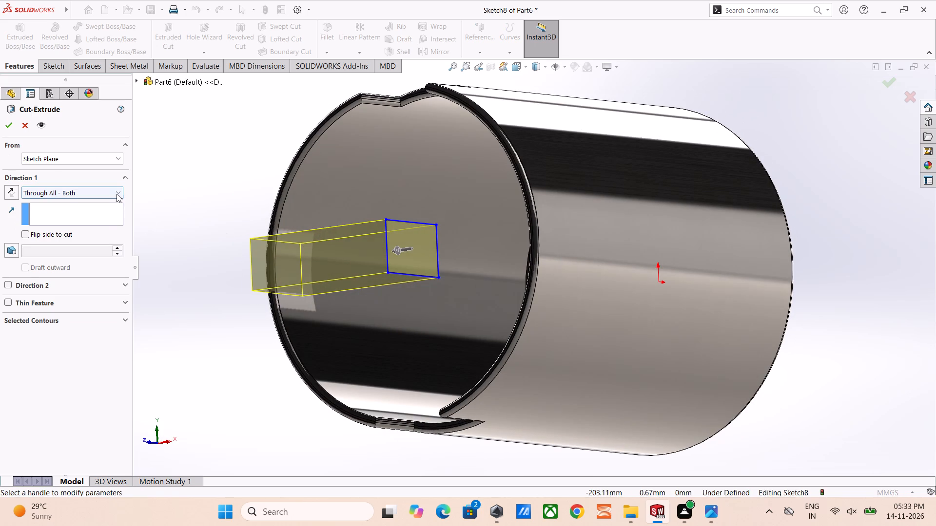
click(117, 193)
click(104, 219)
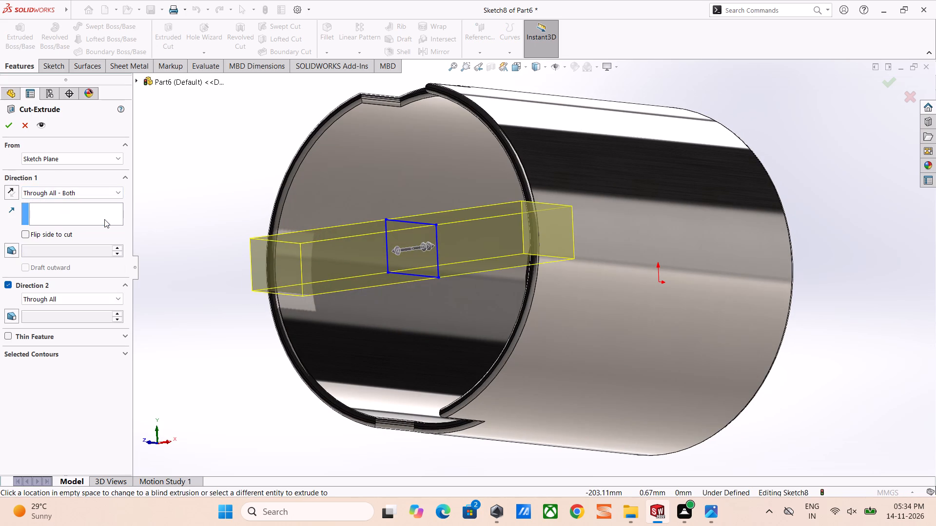
click(14, 126)
Examine the side notches and the cylinder's open rim from several angles.
click(312, 217)
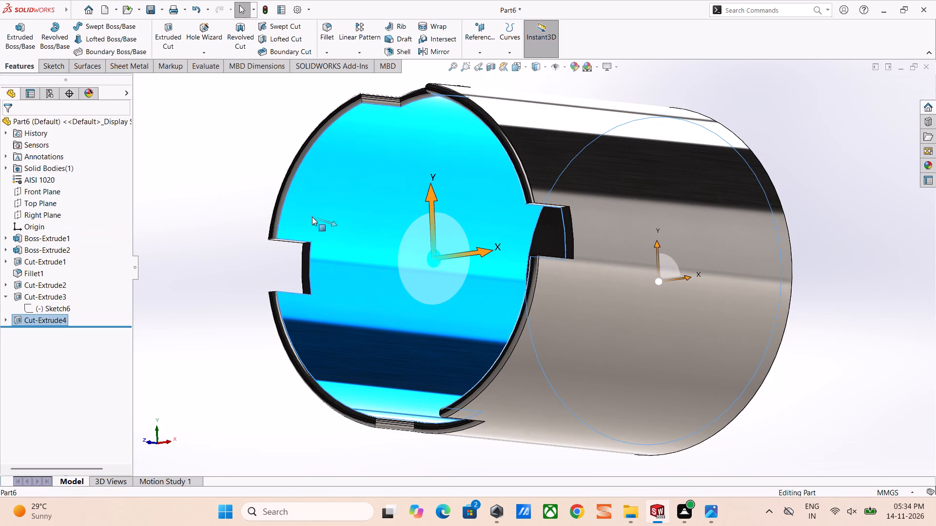
click(215, 279)
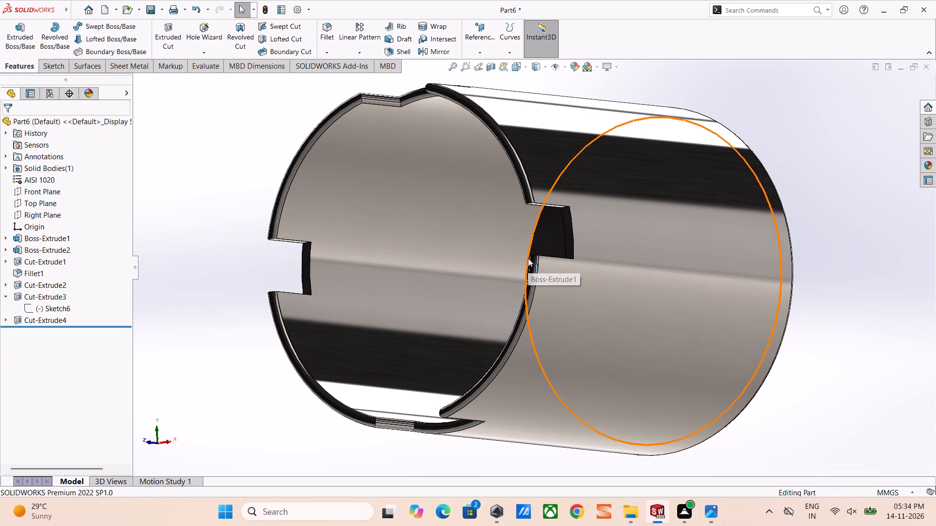
middle_drag(562, 229, 602, 207)
scroll(583, 222, up, 1)
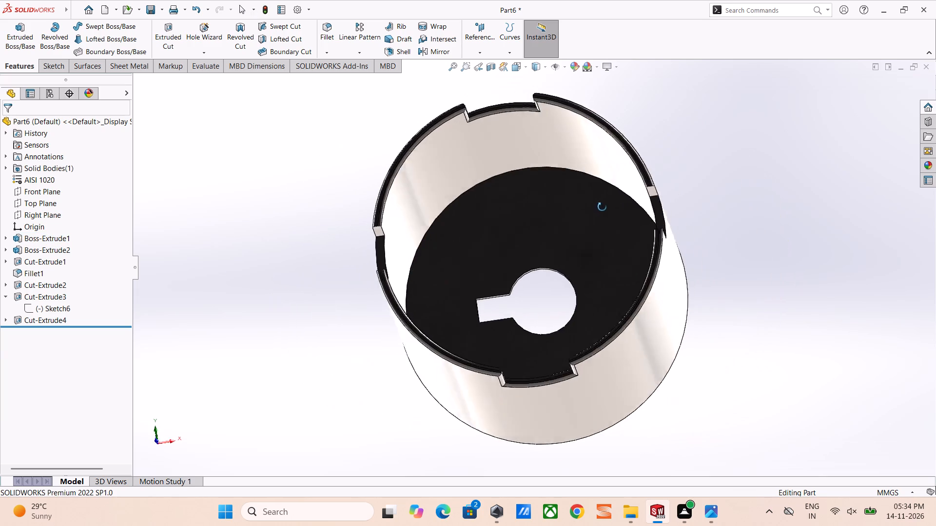
middle_drag(602, 207, 609, 199)
scroll(588, 168, down, 5)
middle_drag(469, 123, 498, 171)
scroll(493, 165, up, 3)
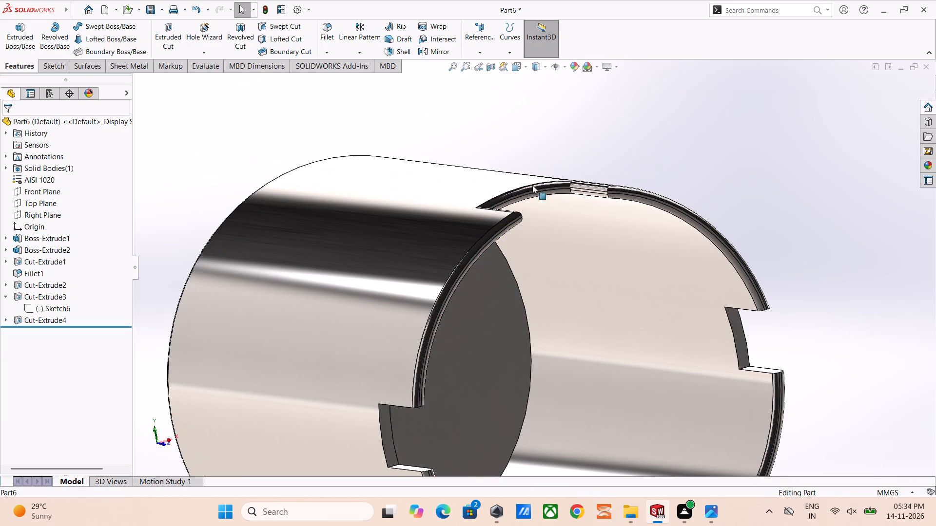
middle_drag(547, 203, 540, 223)
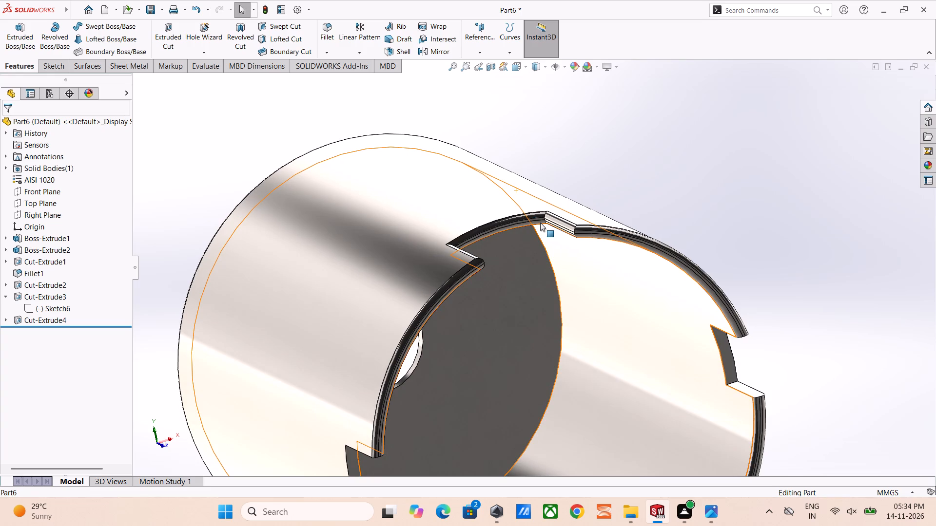